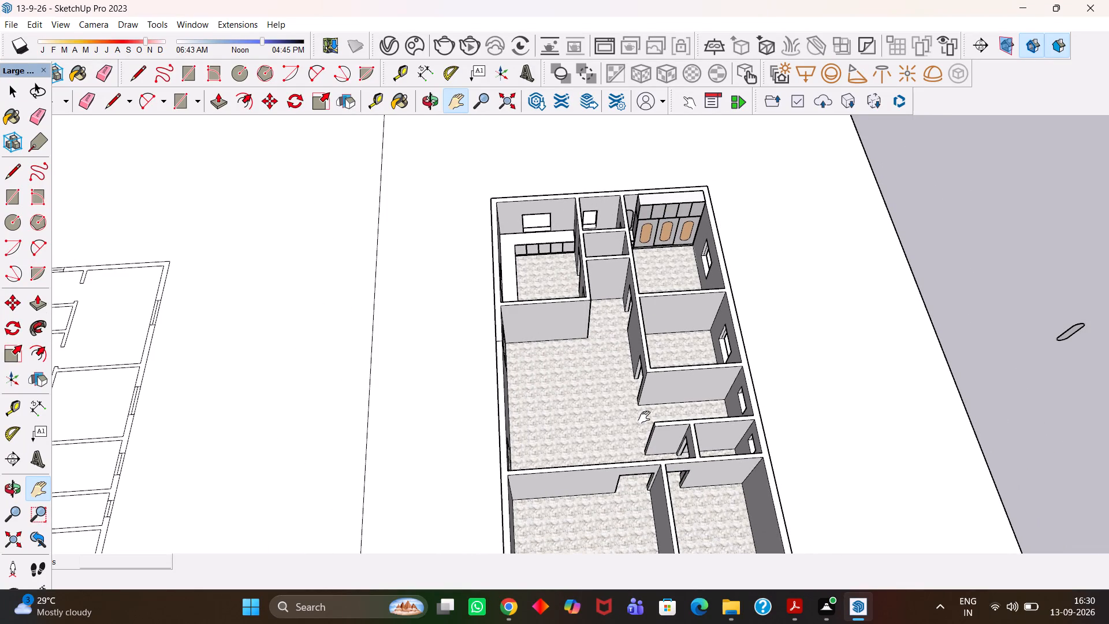
Examine the room layout of the 3D house model from above, including the kitchen and wardrobe areas.
scroll(623, 405, up, 3)
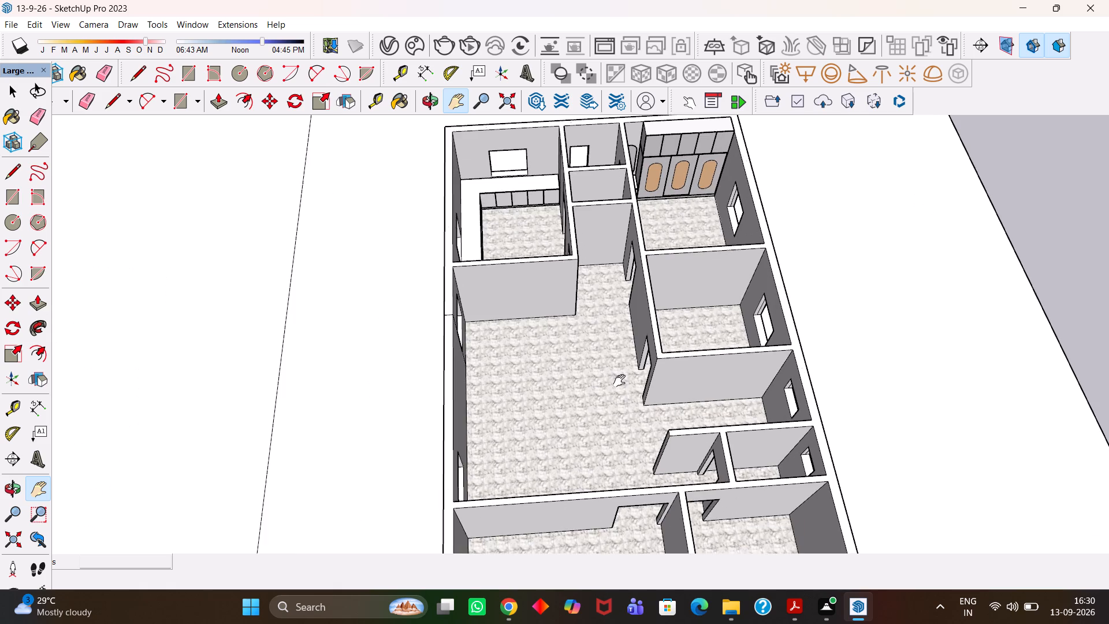
scroll(615, 378, down, 5)
middle_drag(626, 351, 612, 400)
scroll(612, 398, up, 2)
drag(641, 415, 586, 392)
scroll(580, 388, down, 3)
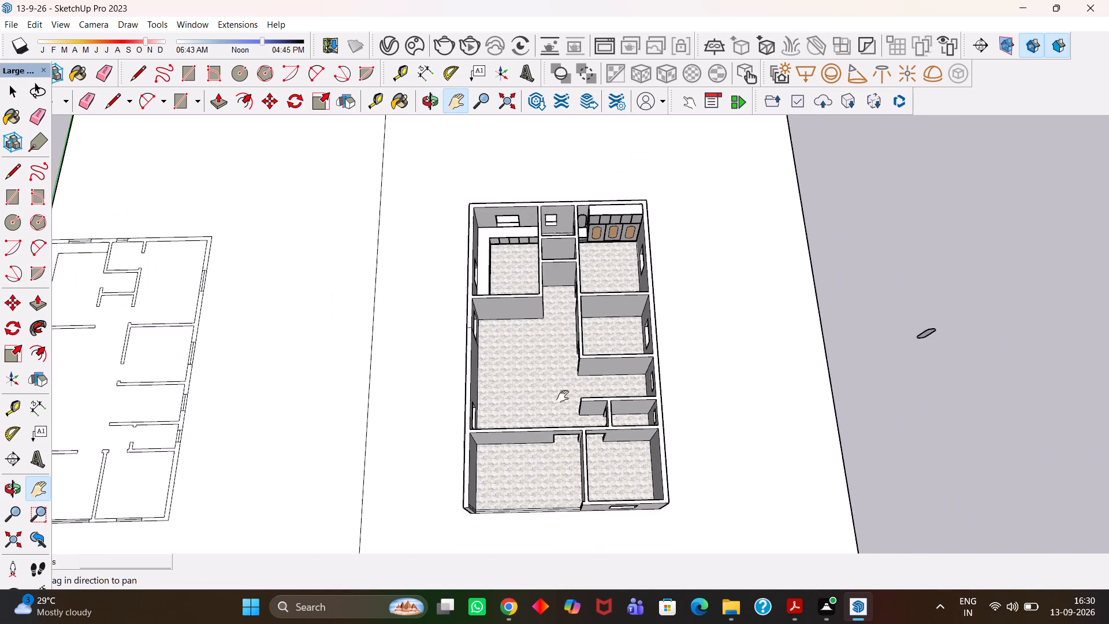
middle_drag(562, 411, 568, 414)
ctrl+scroll(568, 414, up, 1)
Save the house model.
key(ctrl+s)
key(ctrl+s)
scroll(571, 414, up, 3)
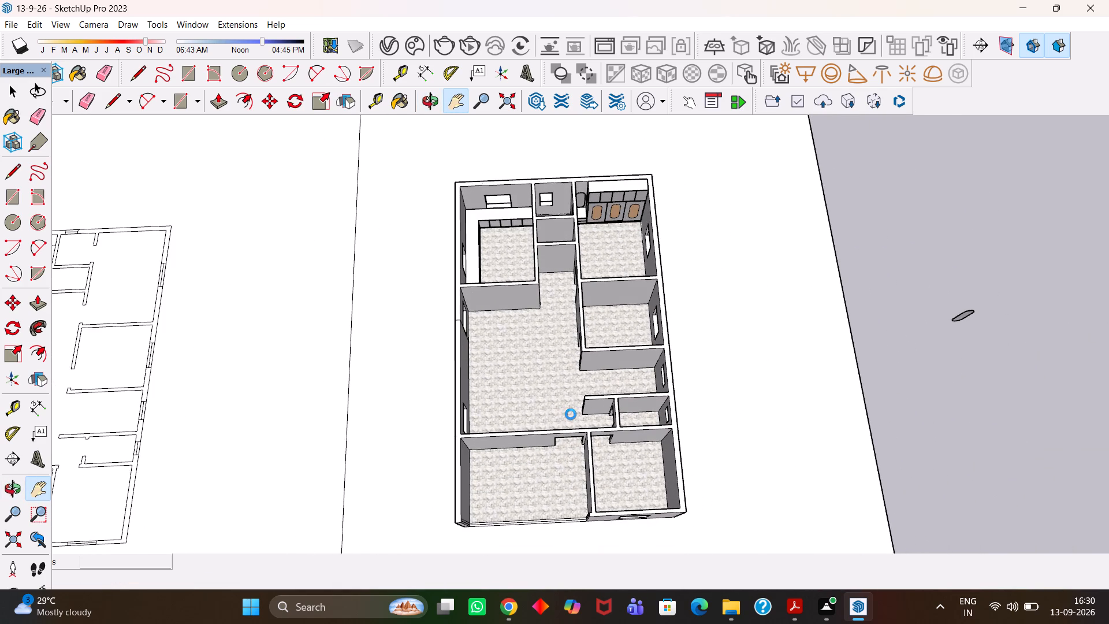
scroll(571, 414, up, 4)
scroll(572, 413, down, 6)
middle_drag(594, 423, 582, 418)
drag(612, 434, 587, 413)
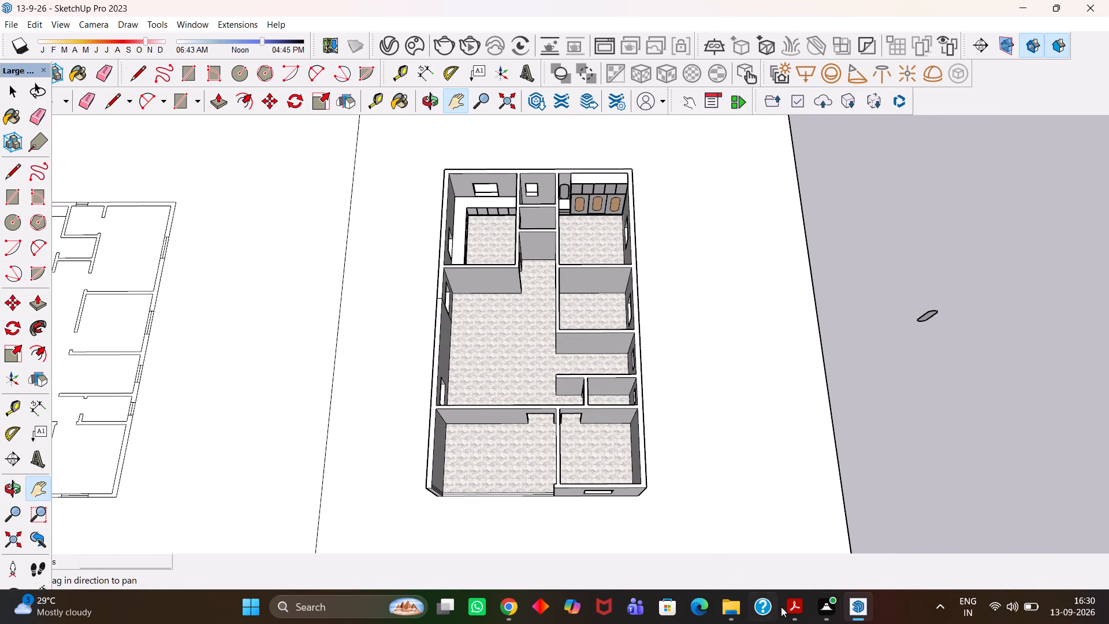
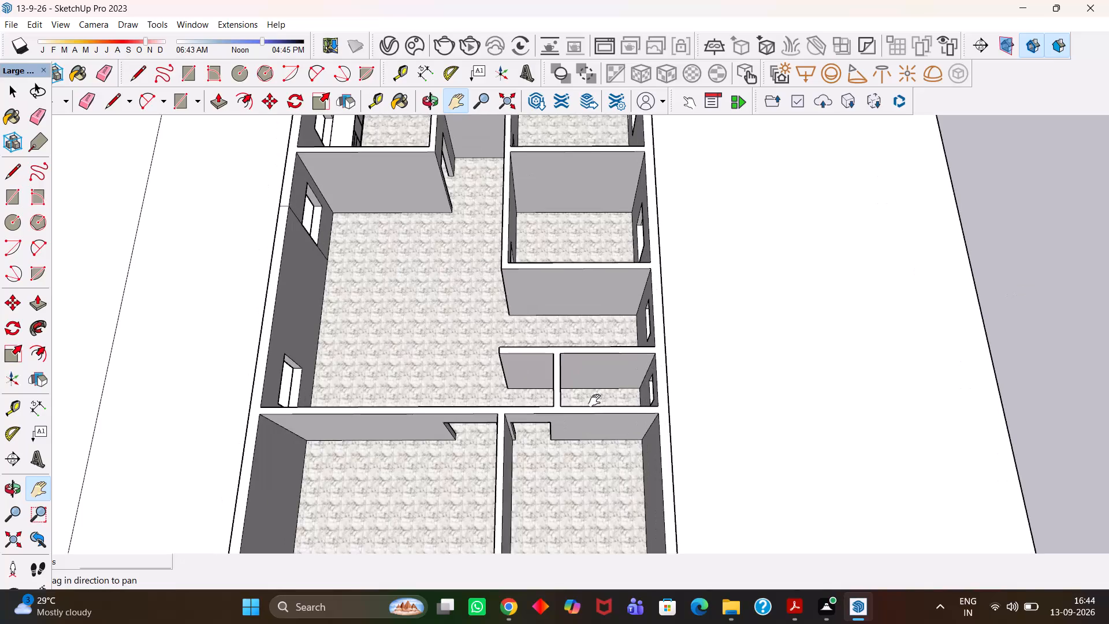
Examine the hall, small rooms, doorways and wall junctions around the two end rooms of the house model.
scroll(594, 400, up, 1)
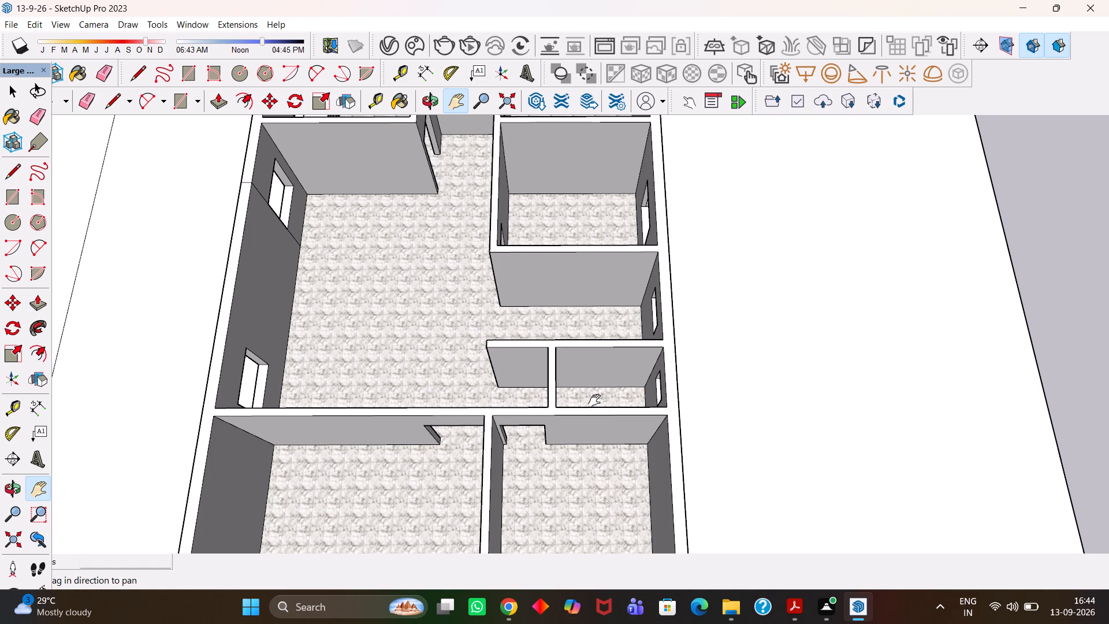
scroll(594, 400, up, 10)
scroll(414, 428, down, 6)
scroll(355, 428, up, 1)
middle_drag(375, 433, 466, 420)
scroll(466, 420, up, 2)
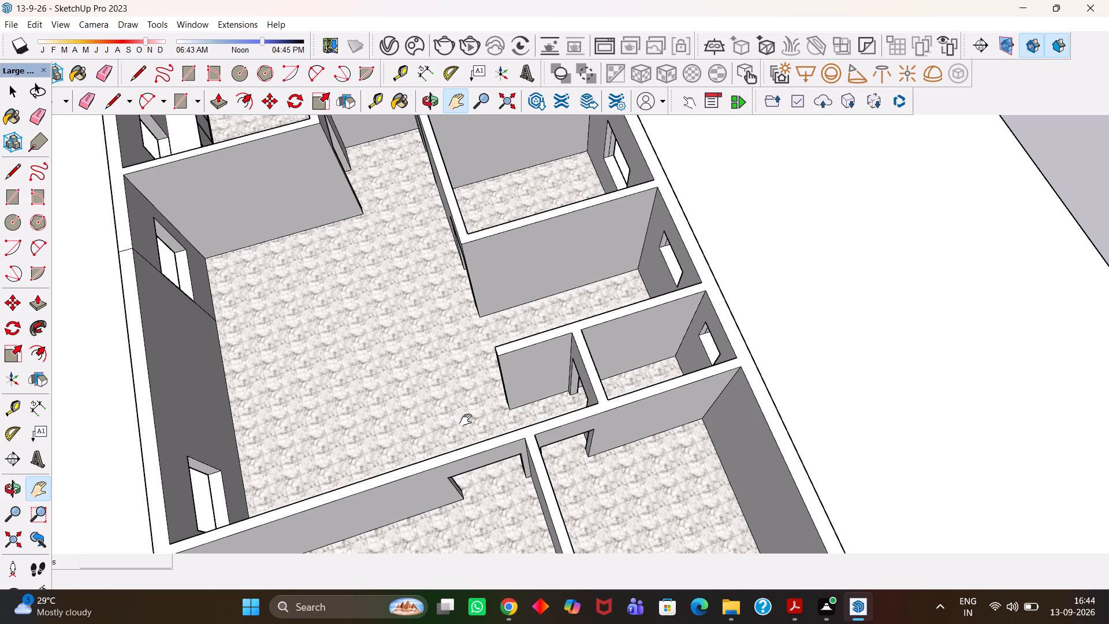
scroll(466, 420, up, 3)
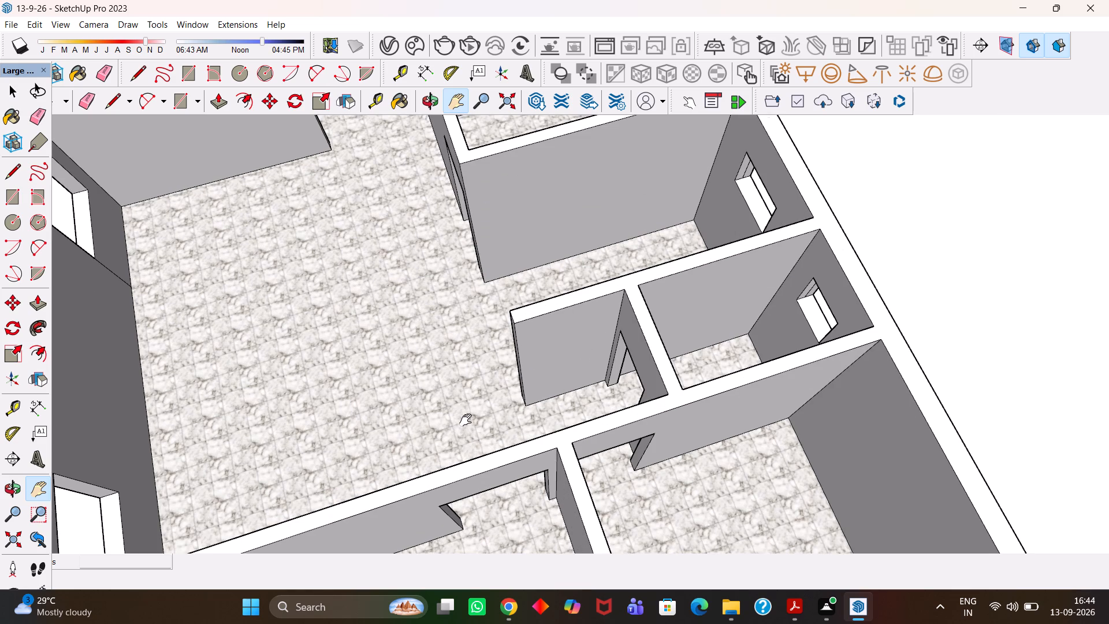
scroll(466, 420, up, 1)
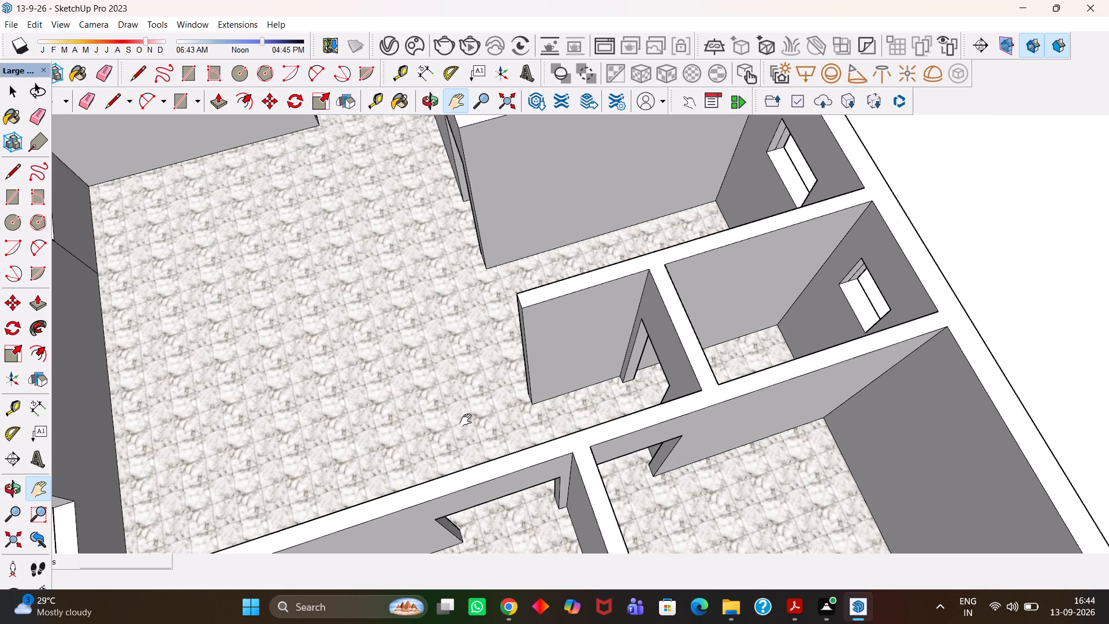
scroll(474, 426, down, 1)
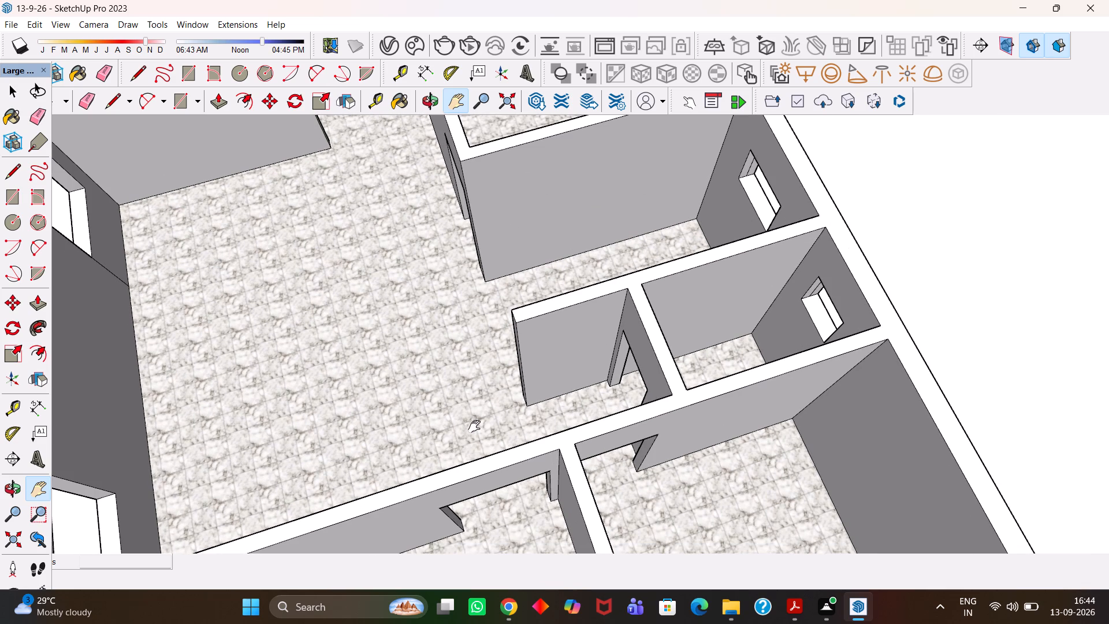
scroll(478, 430, down, 4)
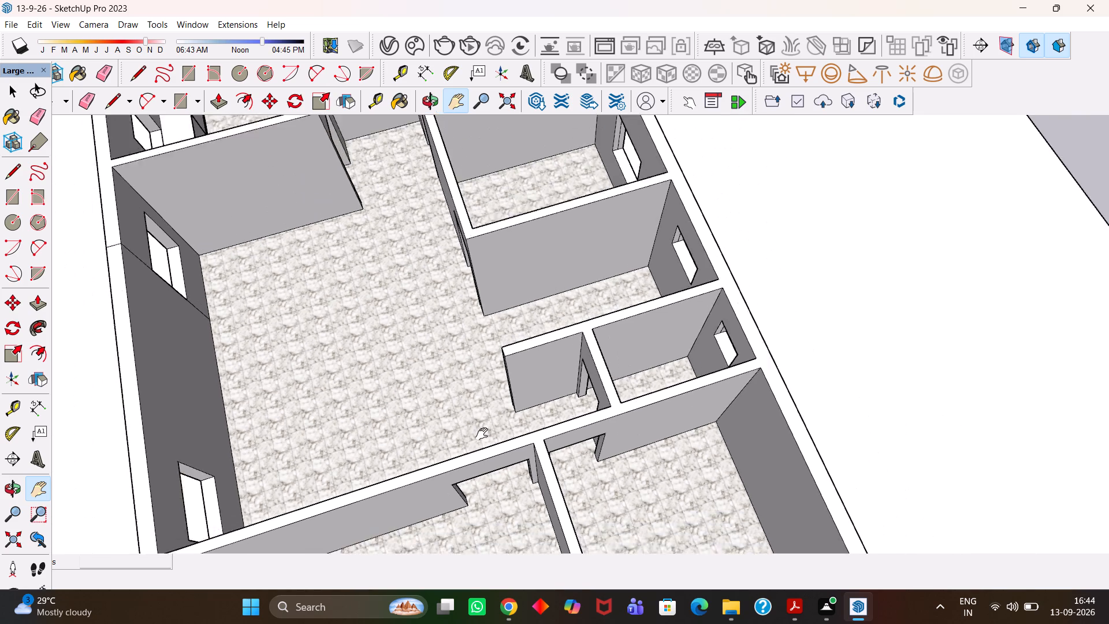
scroll(485, 442, down, 3)
scroll(546, 451, up, 1)
middle_drag(546, 451, 459, 428)
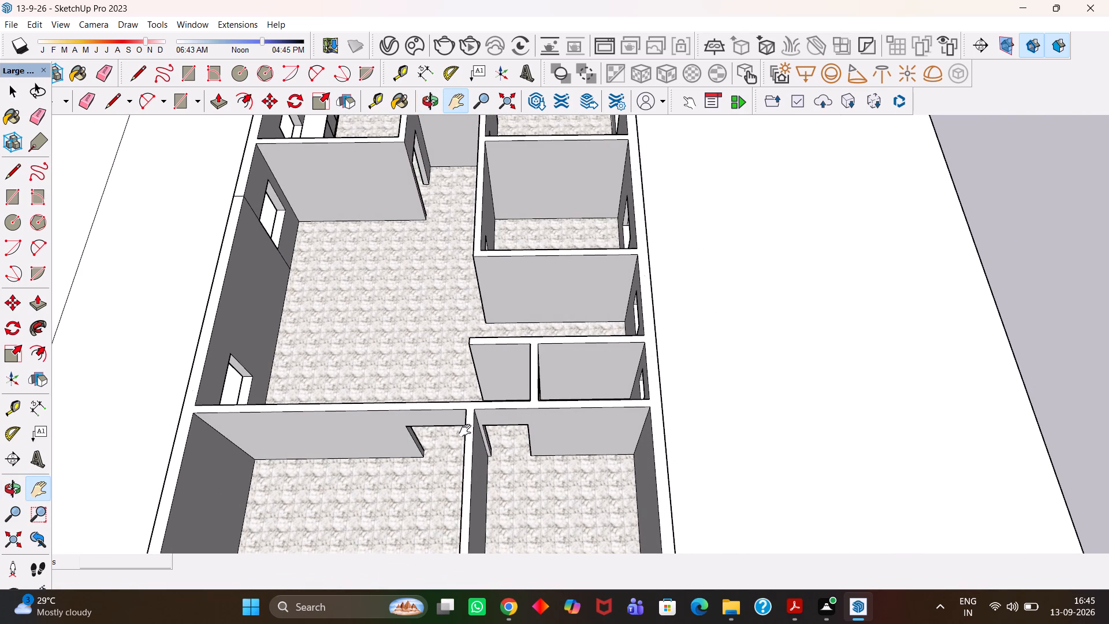
drag(487, 429, 490, 414)
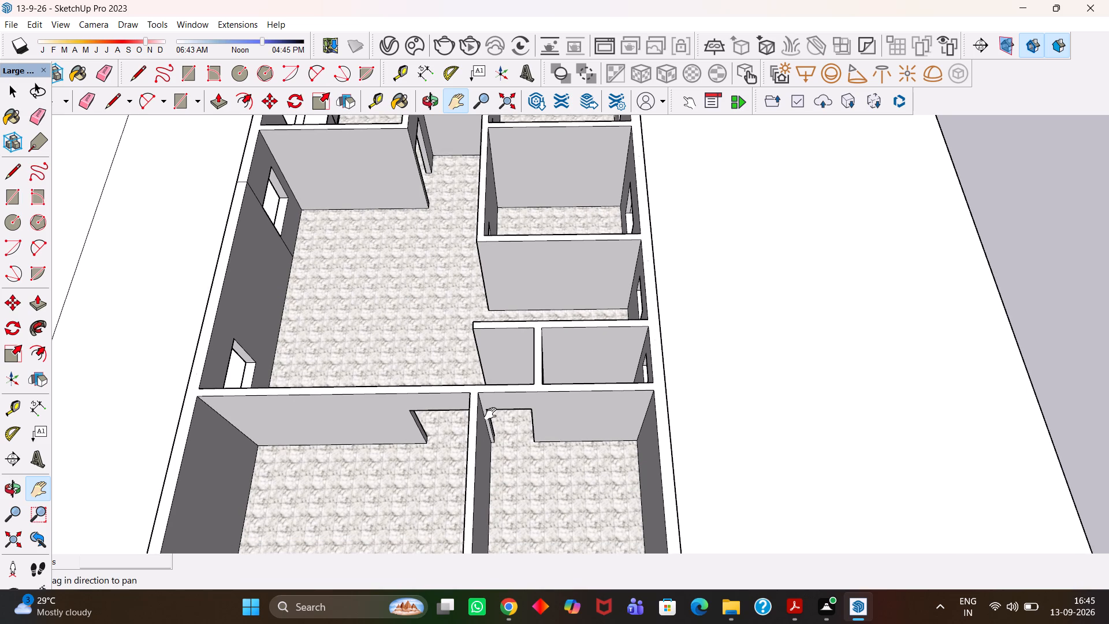
scroll(490, 414, up, 1)
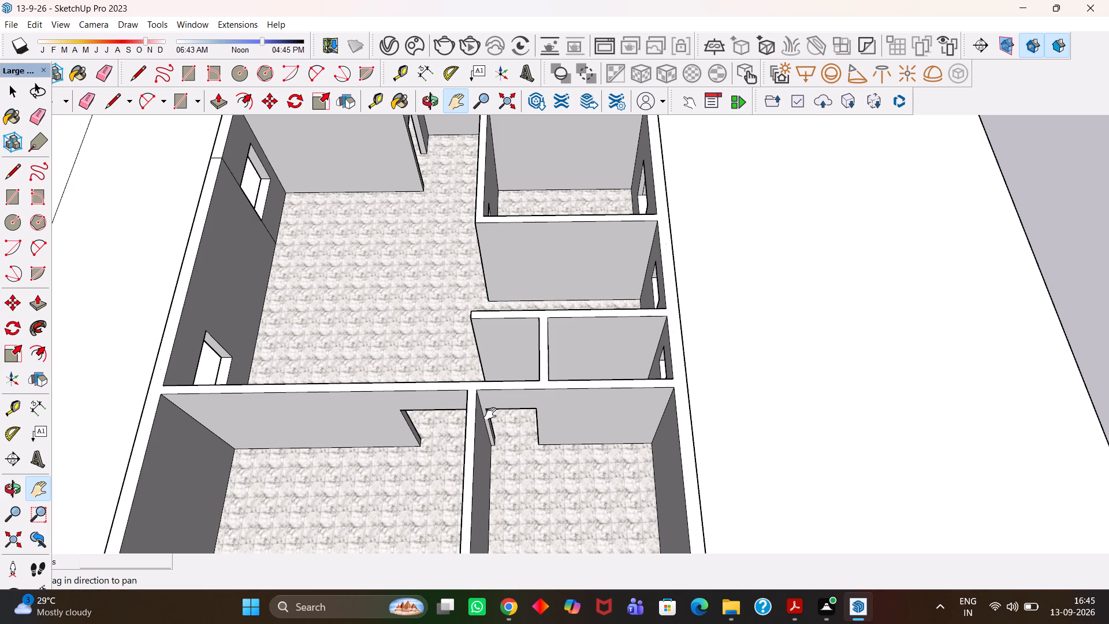
scroll(490, 414, up, 1)
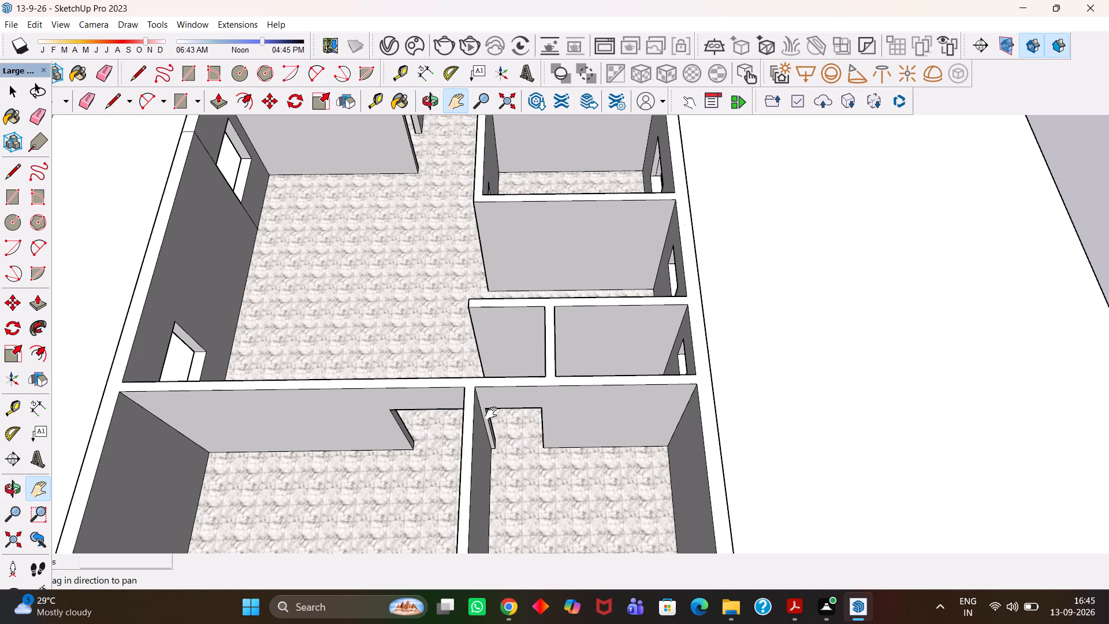
scroll(491, 413, up, 2)
scroll(491, 413, down, 1)
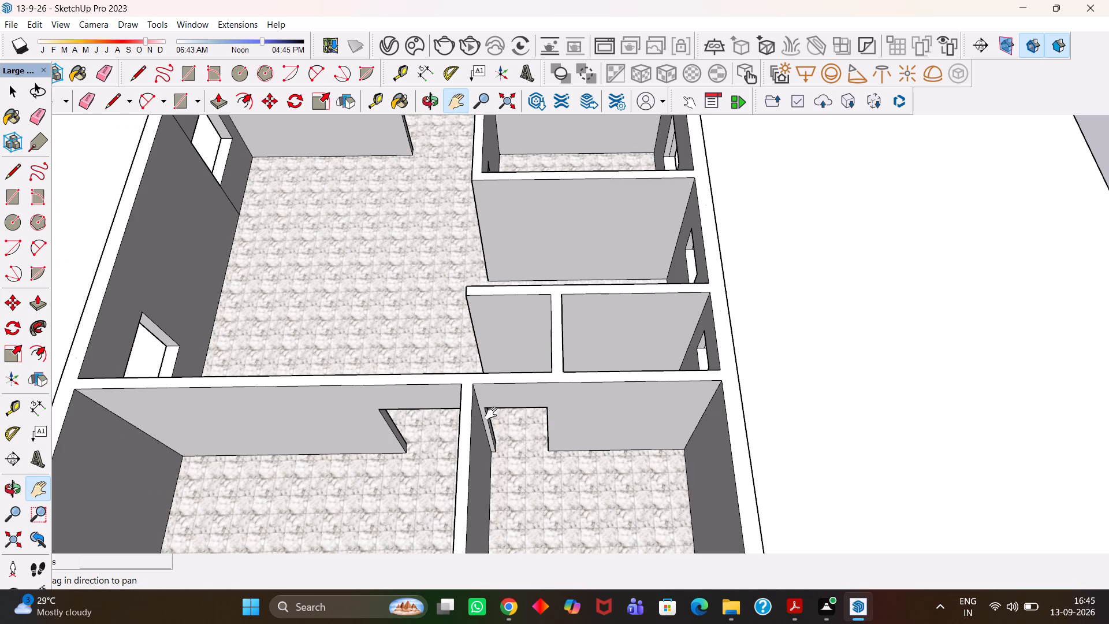
scroll(491, 413, down, 1)
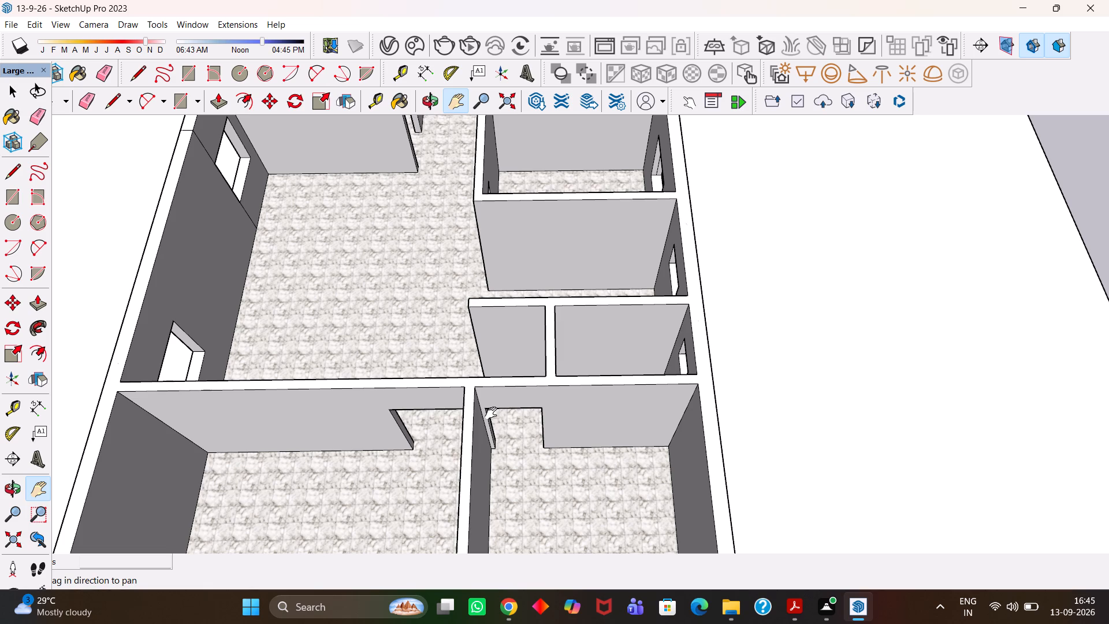
scroll(491, 413, up, 14)
middle_drag(479, 417, 684, 389)
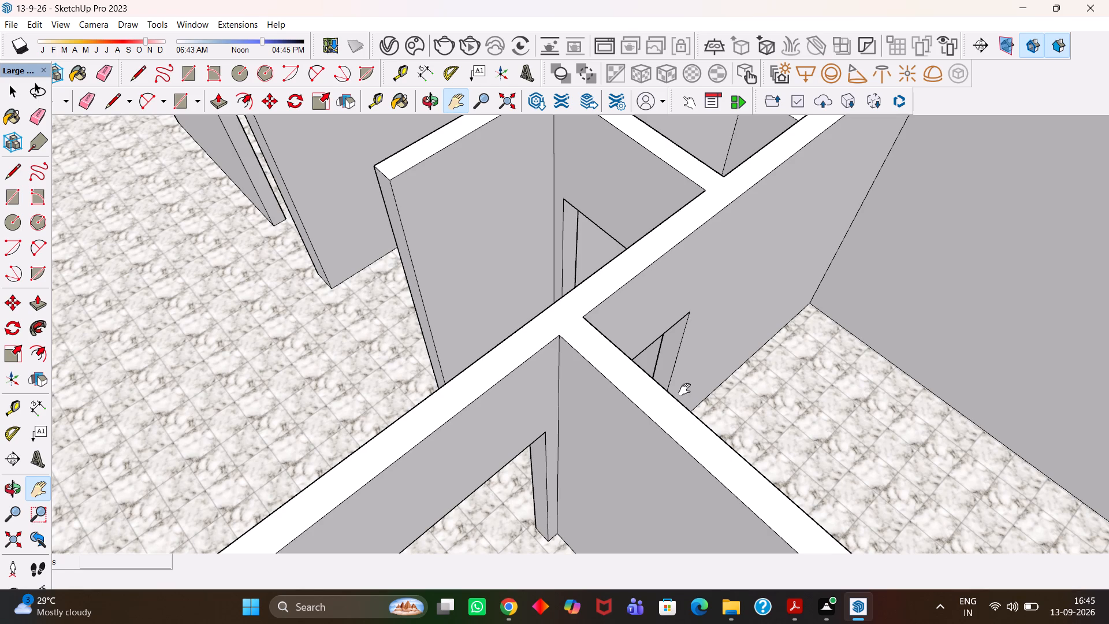
scroll(685, 389, up, 6)
scroll(677, 381, down, 3)
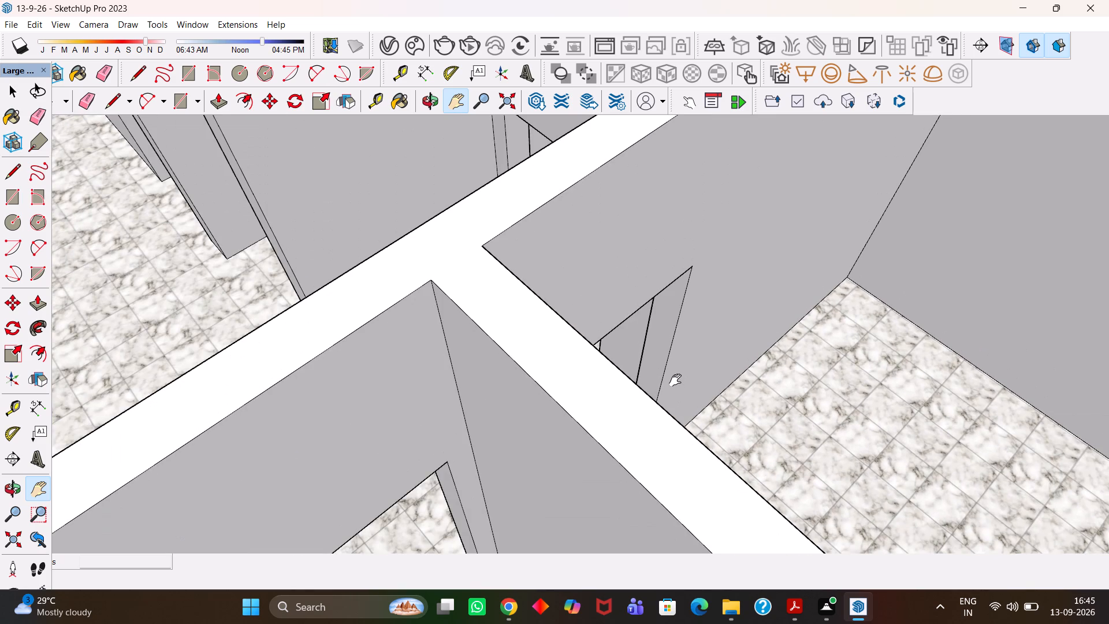
scroll(568, 350, down, 3)
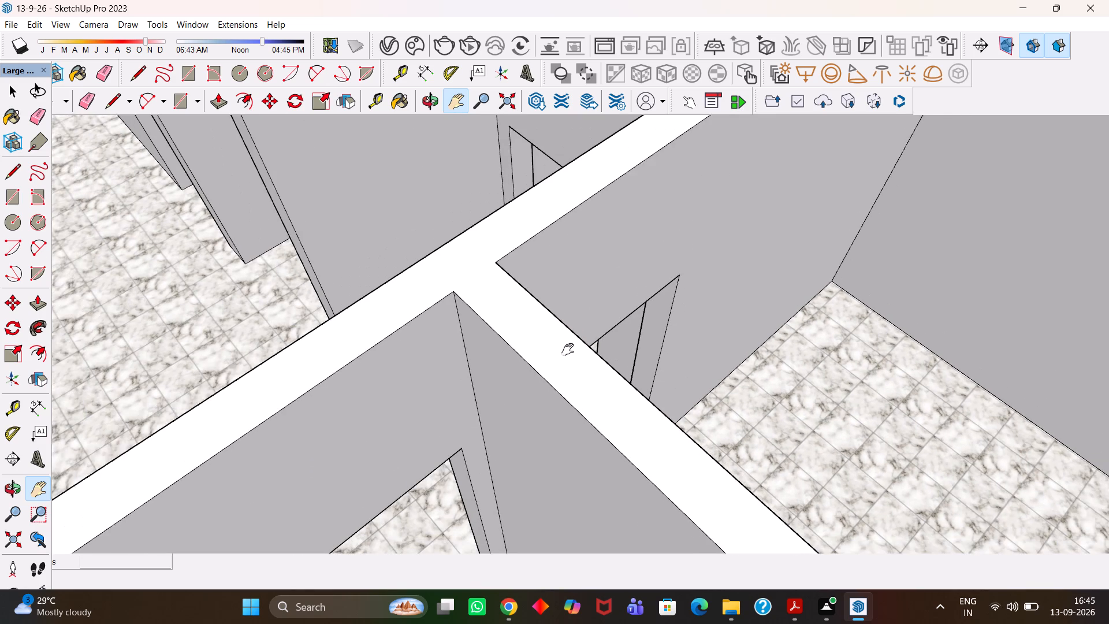
scroll(568, 350, down, 6)
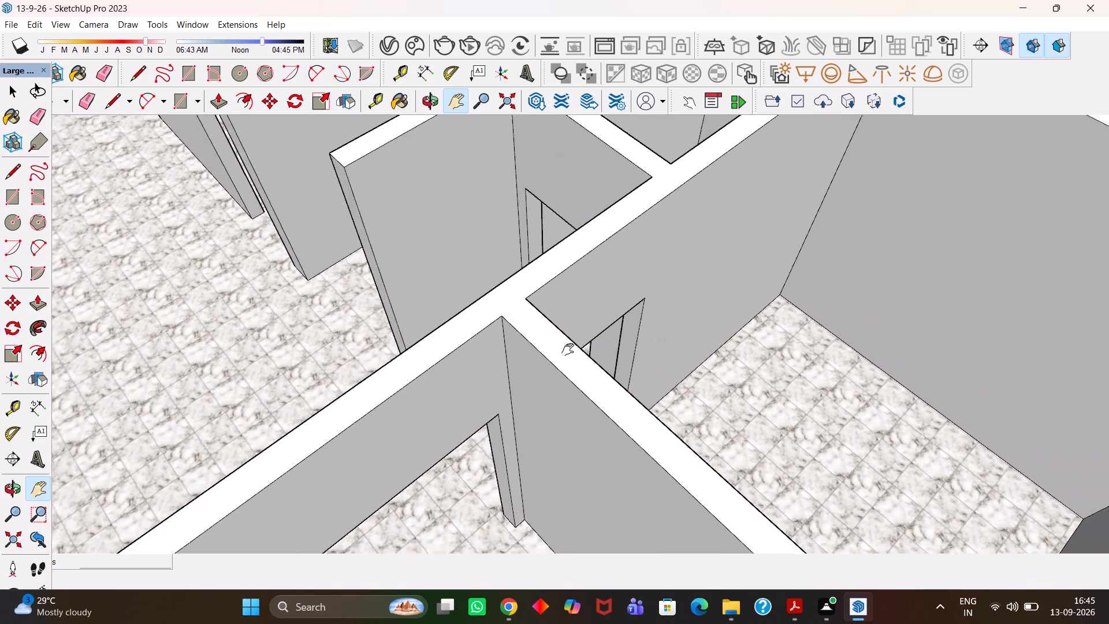
scroll(568, 350, down, 10)
scroll(621, 347, down, 2)
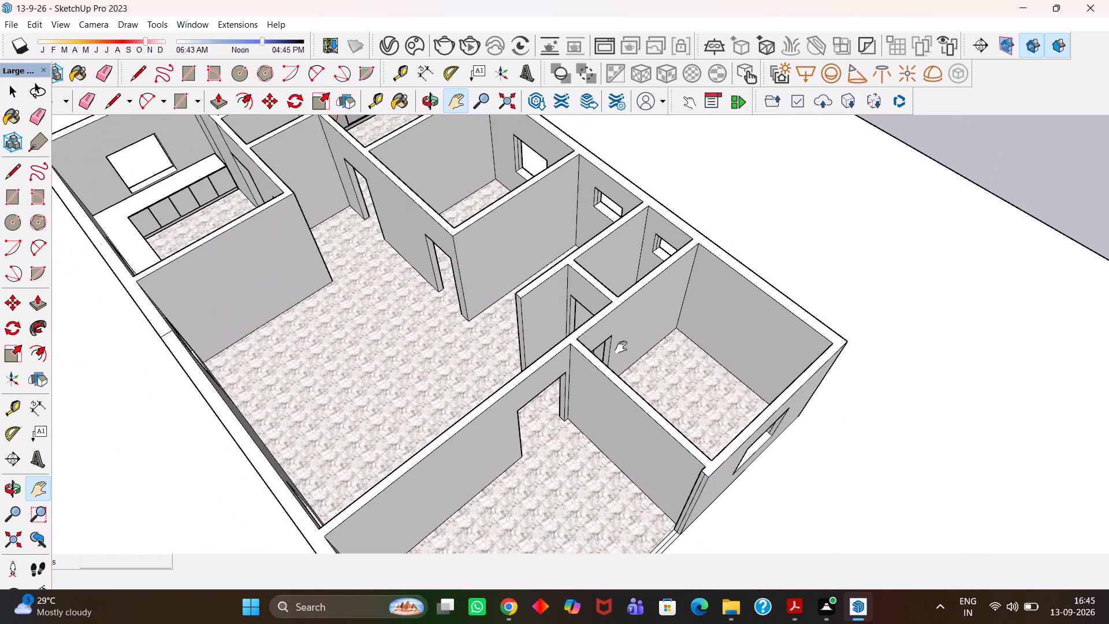
scroll(622, 347, down, 8)
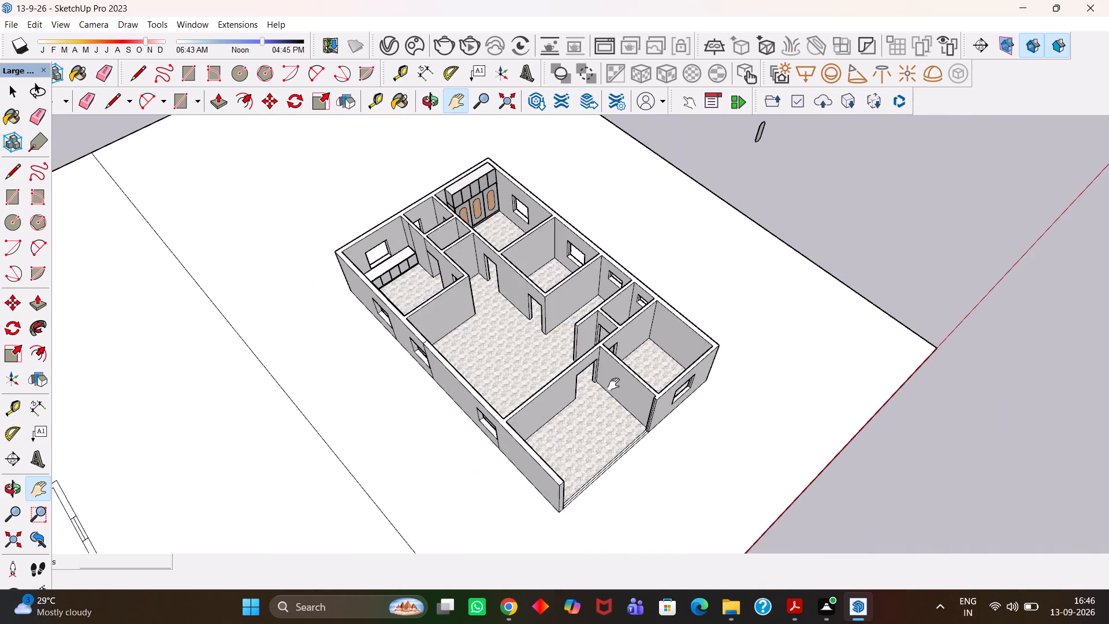
Examine the house model from its outer side and the end rooms from above.
middle_drag(516, 416, 768, 361)
scroll(794, 367, up, 8)
scroll(669, 365, down, 3)
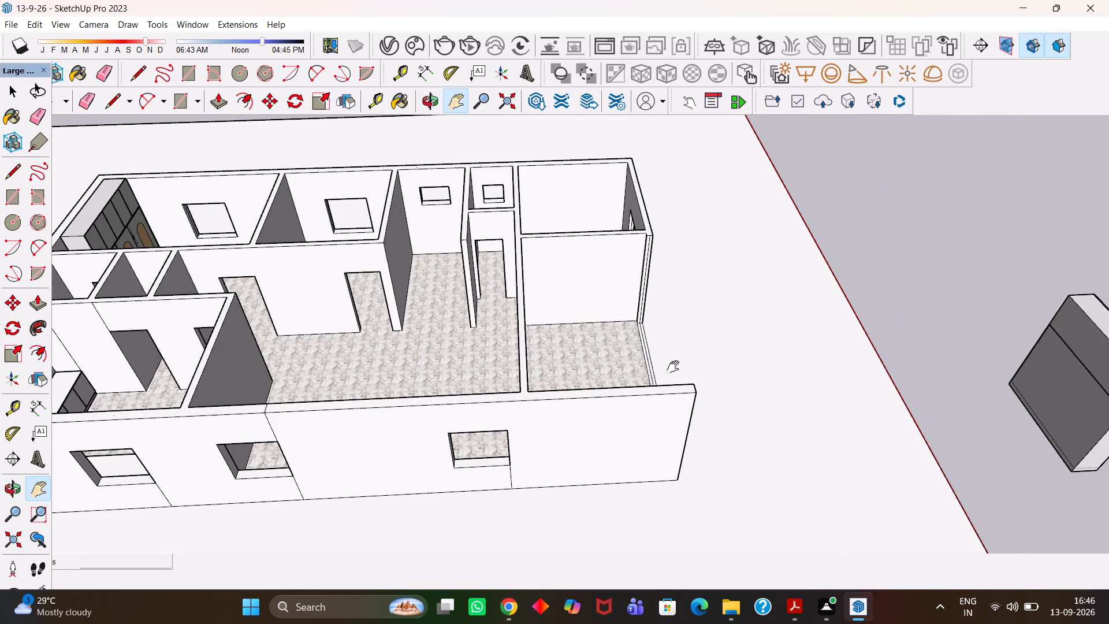
scroll(673, 367, up, 4)
scroll(657, 365, down, 8)
middle_drag(578, 339, 508, 344)
key(h)
scroll(449, 331, up, 6)
key(h)
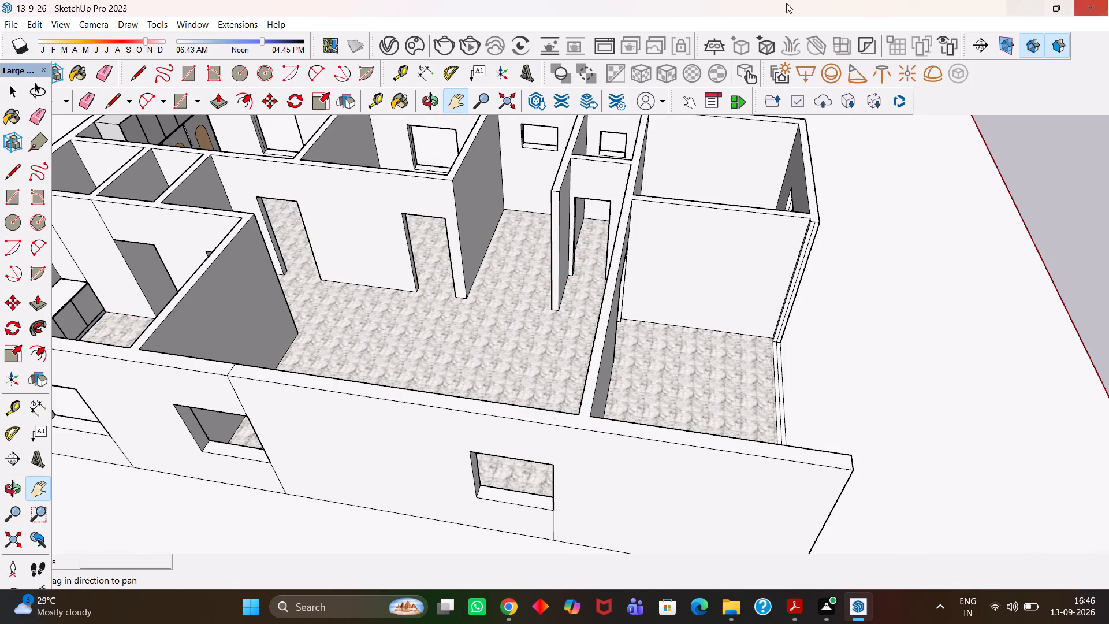
middle_drag(730, 303, 478, 314)
scroll(337, 307, up, 1)
key(h)
scroll(483, 328, down, 5)
middle_drag(606, 353, 441, 387)
middle_drag(454, 418, 460, 476)
key(h)
scroll(582, 362, up, 4)
scroll(593, 369, down, 6)
middle_drag(478, 404, 653, 521)
scroll(630, 525, up, 6)
middle_drag(614, 404, 520, 366)
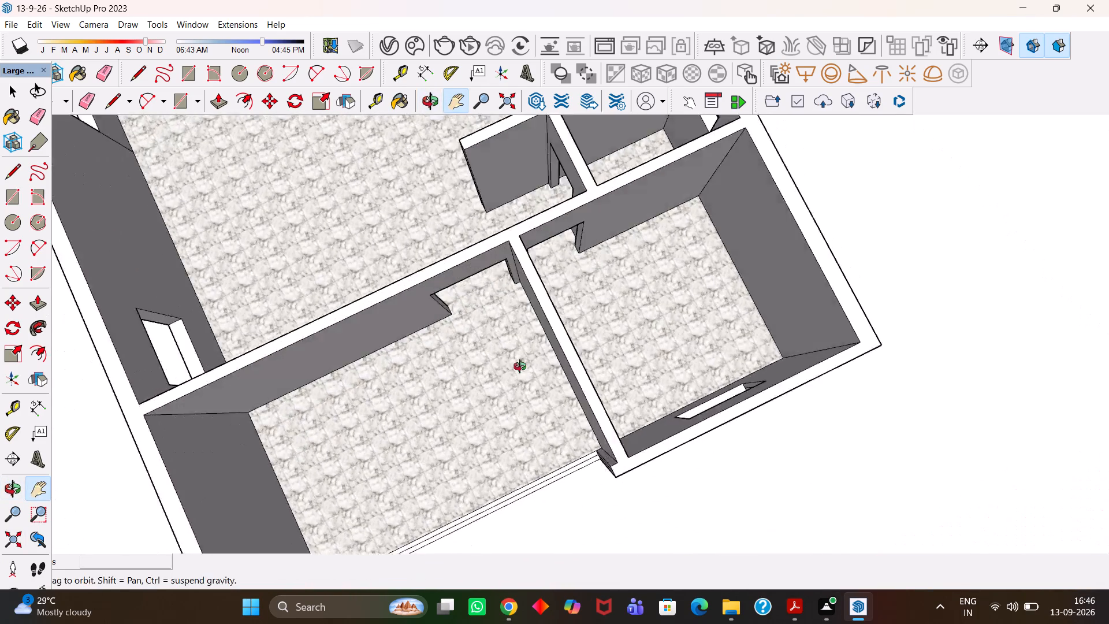
In the closed corner room, place a guide along the doorway wall's floor edge and another 2' into the room.
middle_drag(520, 366, 483, 352)
scroll(482, 352, up, 3)
drag(697, 332, 487, 445)
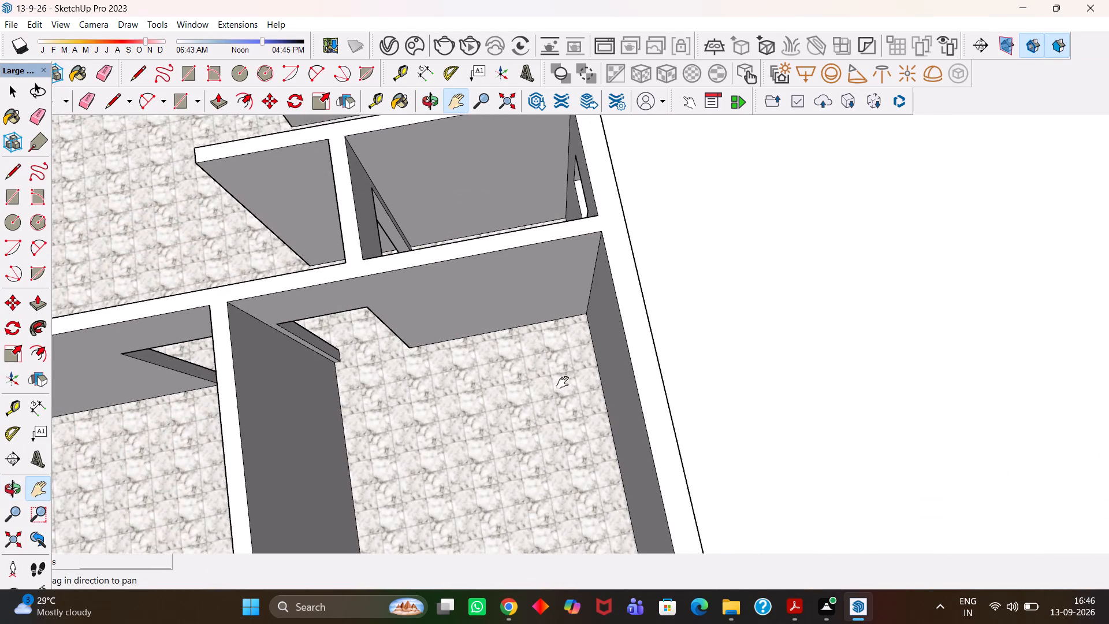
drag(490, 419, 539, 290)
scroll(539, 271, up, 2)
middle_drag(530, 254, 508, 280)
drag(521, 233, 538, 350)
middle_drag(539, 350, 518, 332)
scroll(520, 332, up, 1)
key(t)
double_click(547, 299)
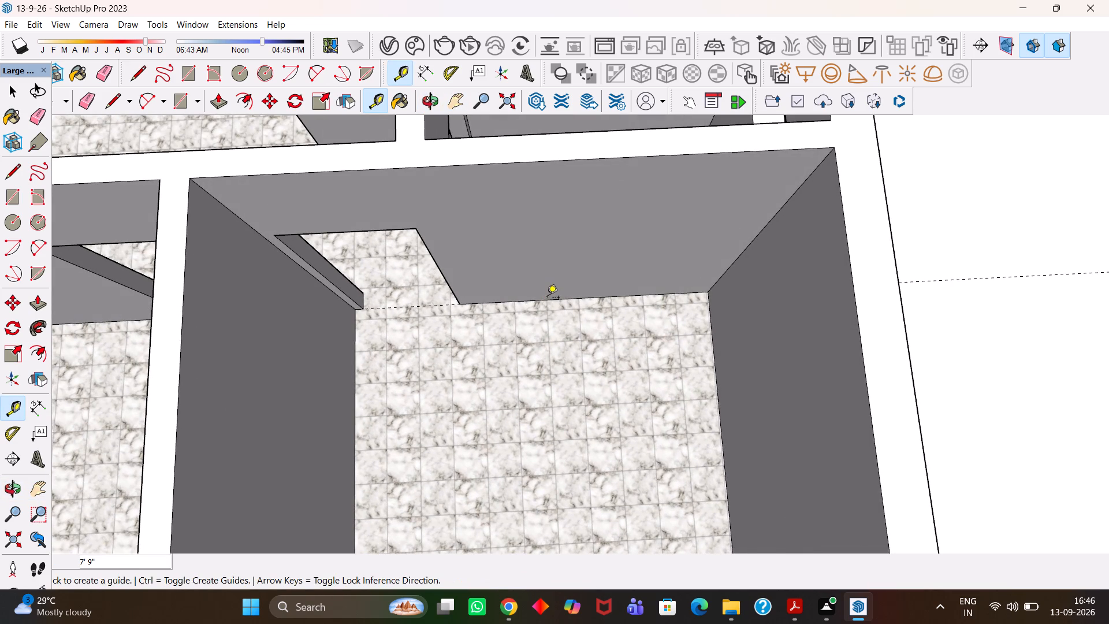
click(547, 298)
text(2')
key(Return)
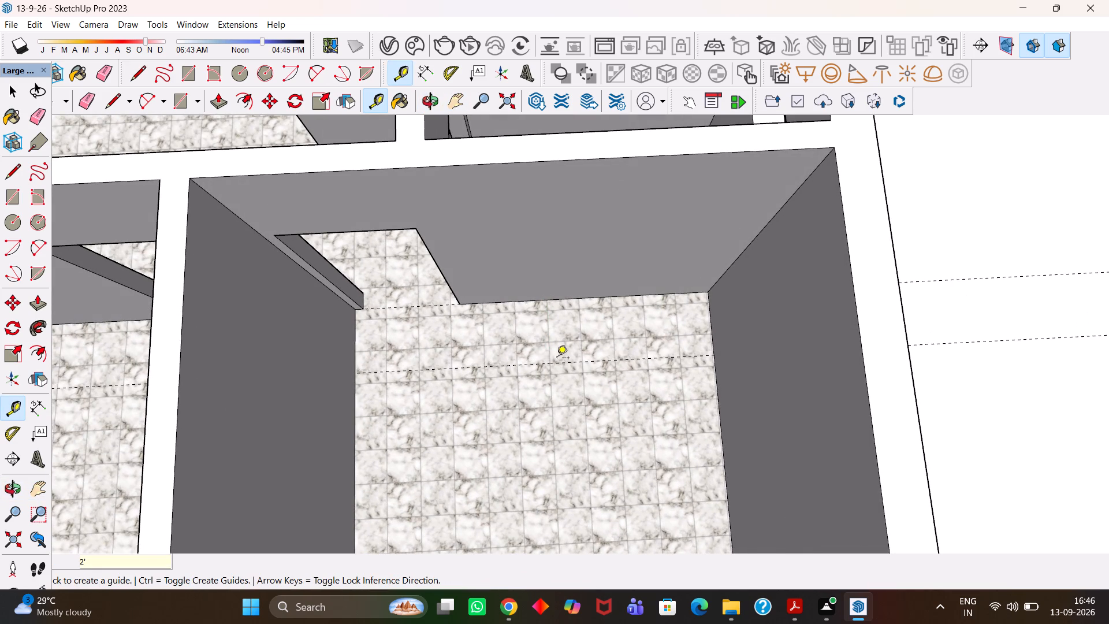
Place a guide through the doorway's corner parallel to the side wall, and a second one 1' from it towards the outer wall.
click(717, 340)
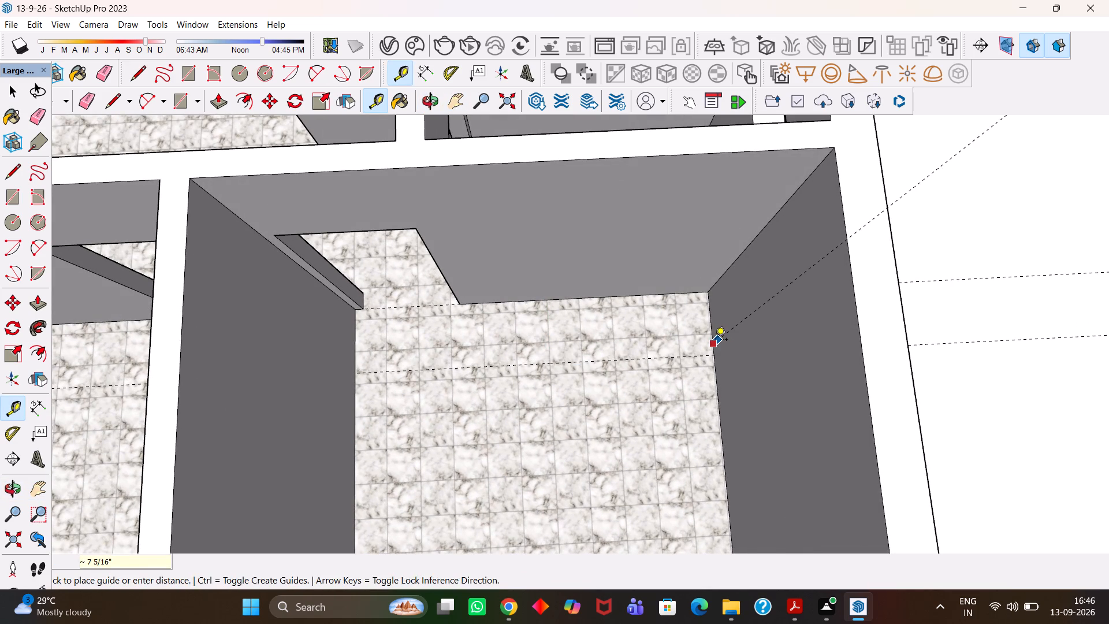
key(space)
scroll(712, 370, up, 1)
key(t)
click(716, 394)
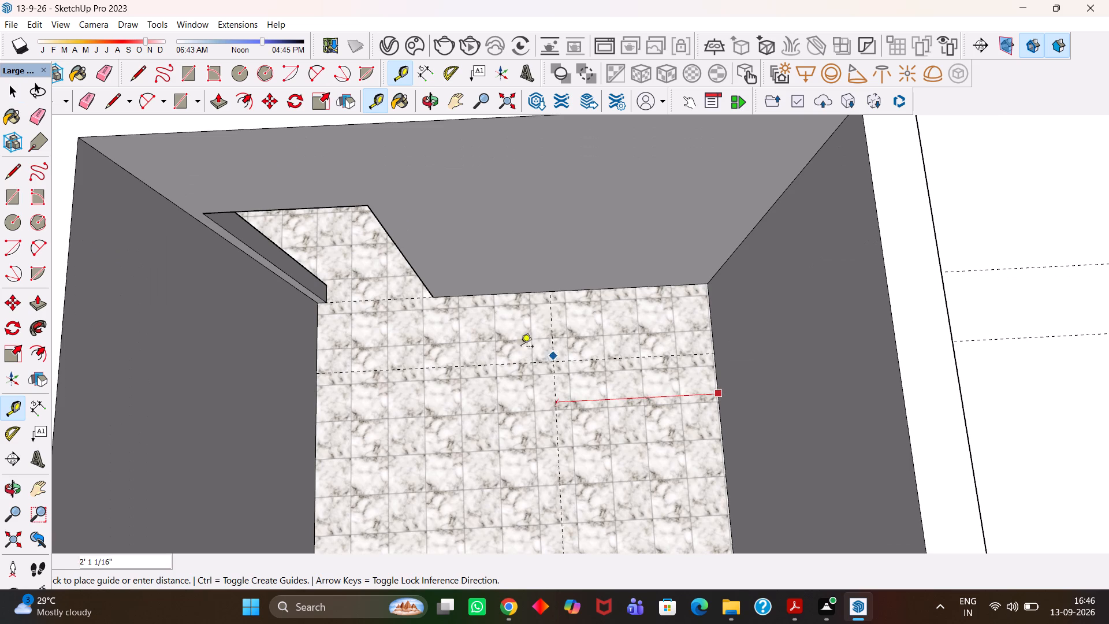
click(436, 300)
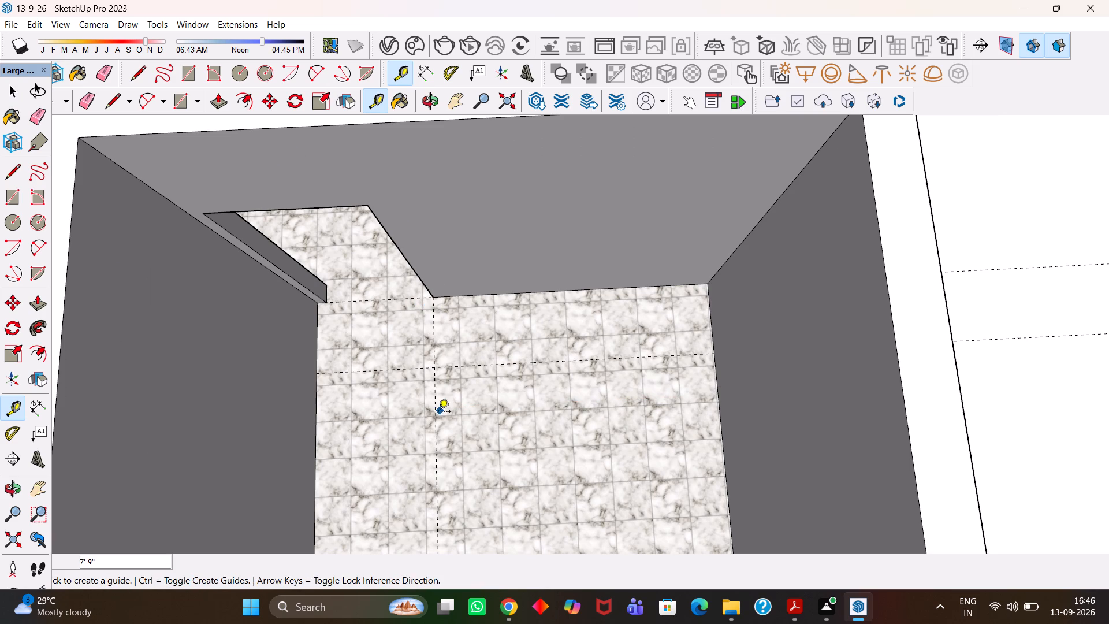
click(437, 413)
text(1')
key(Return)
Draw a floor rectangle about 6' 8 1/2" by 2' between the 1' guide, the doorway wall, the 2' guide and the outer wall.
key(r)
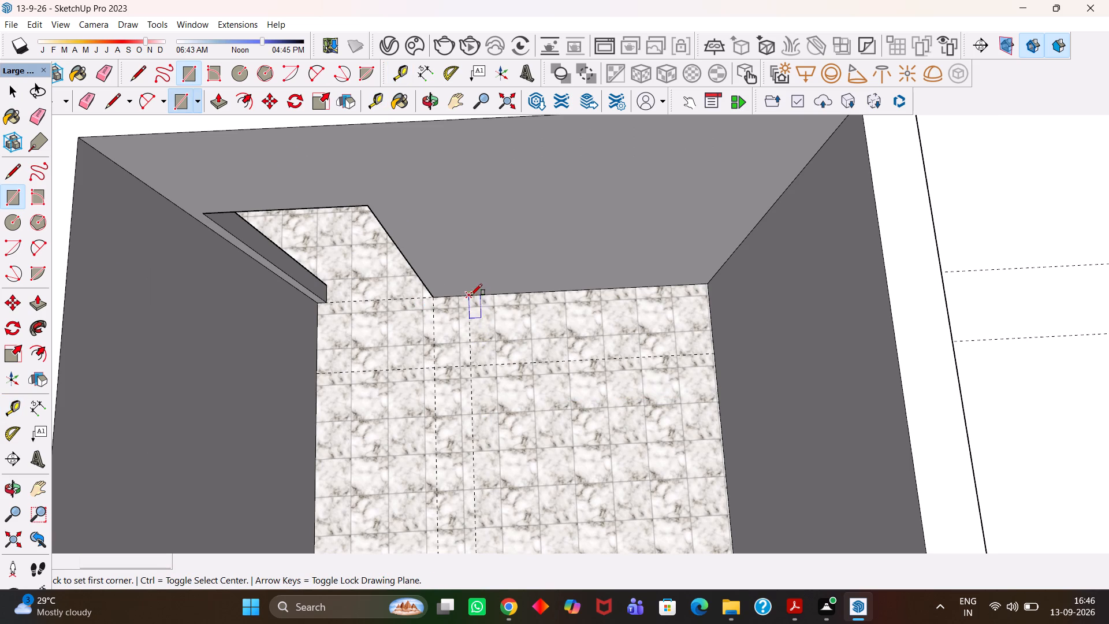
click(470, 295)
click(711, 352)
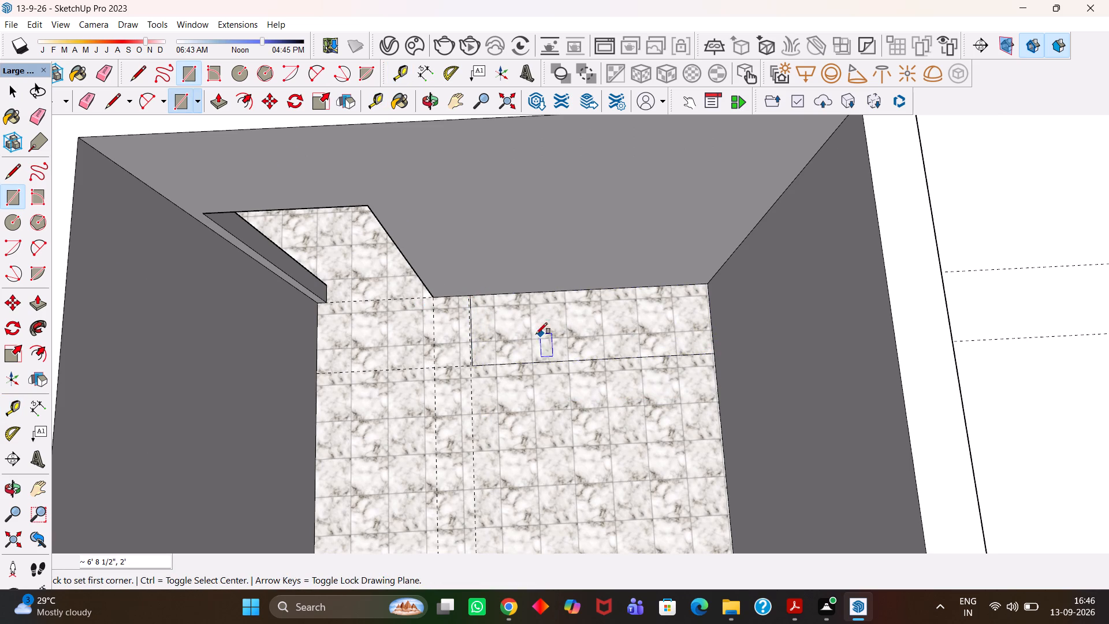
Move the rectangle's short edge nearest the doorway exactly onto the 1' guide.
key(space)
scroll(514, 337, up, 10)
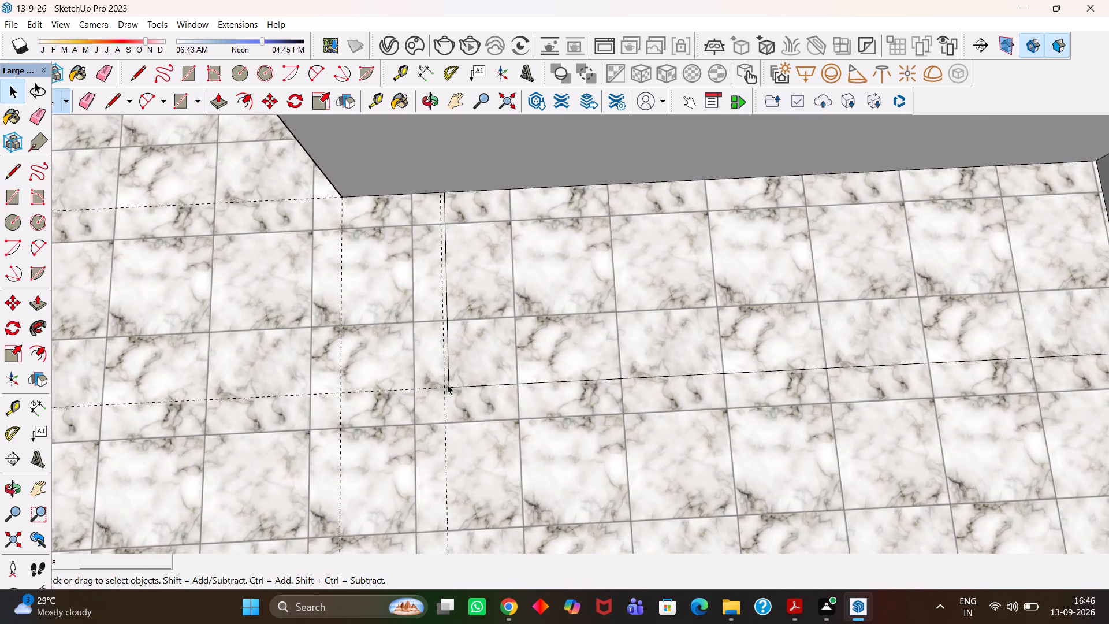
click(447, 383)
scroll(449, 381, up, 3)
key(m)
click(449, 388)
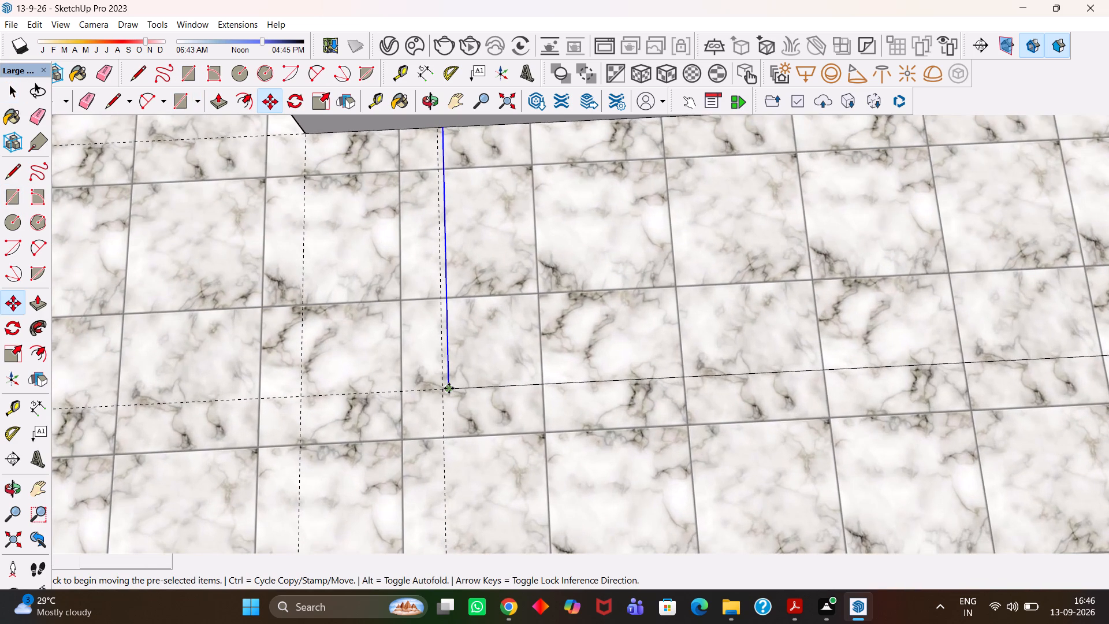
click(444, 389)
scroll(444, 389, down, 7)
key(space)
Paint the wardrobe footprint rectangle plain white from the Colors collection.
click(574, 354)
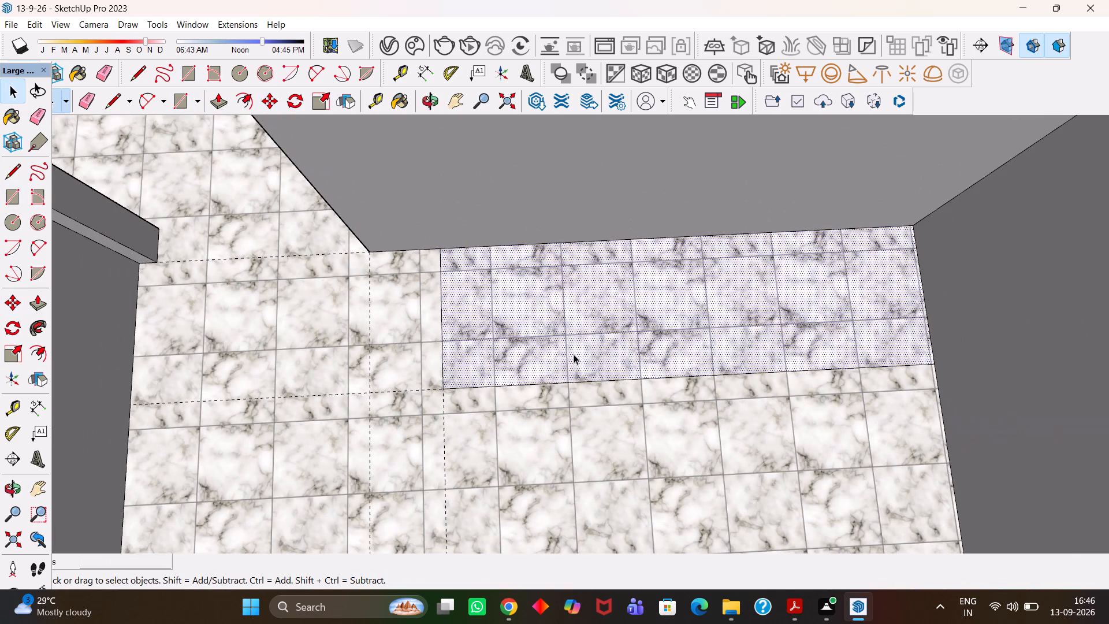
scroll(574, 354, down, 5)
key(b)
scroll(575, 354, down, 4)
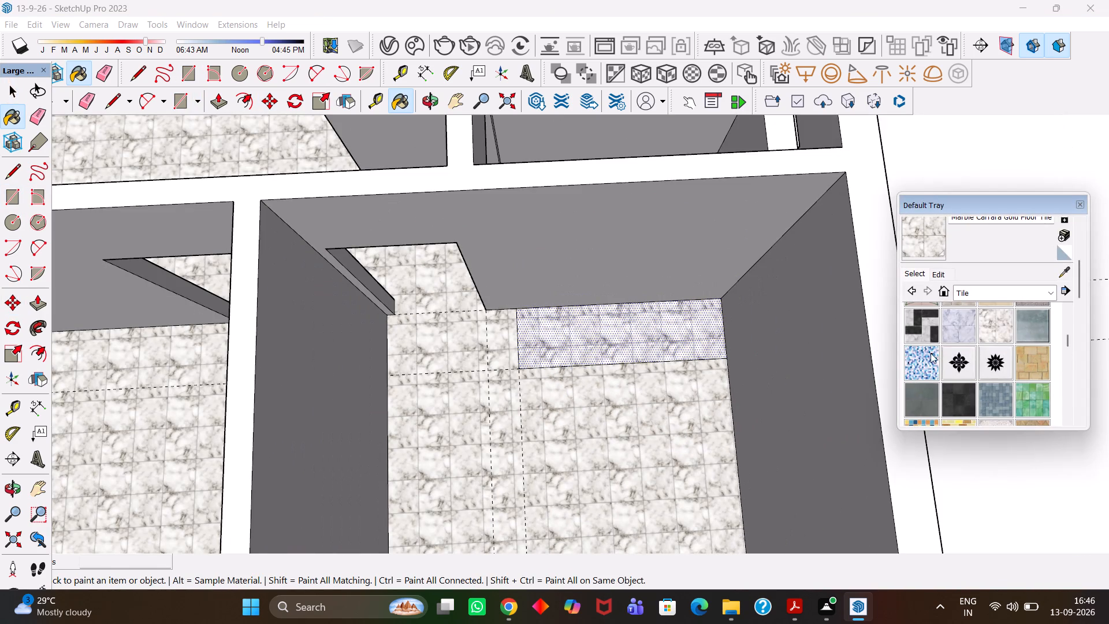
scroll(931, 353, down, 6)
click(984, 295)
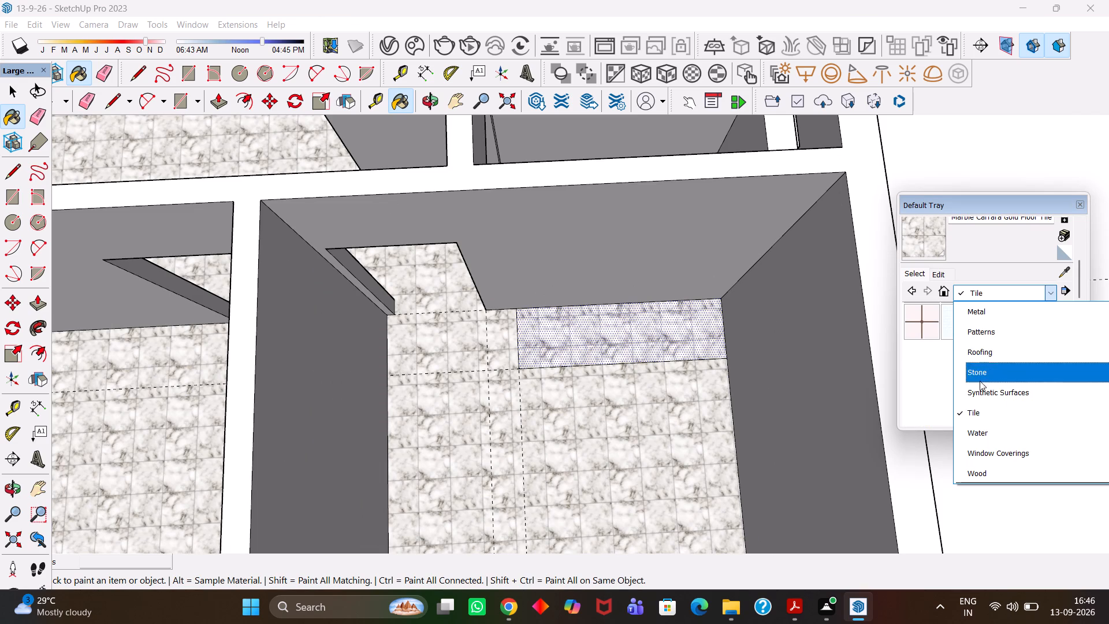
scroll(976, 382, down, 5)
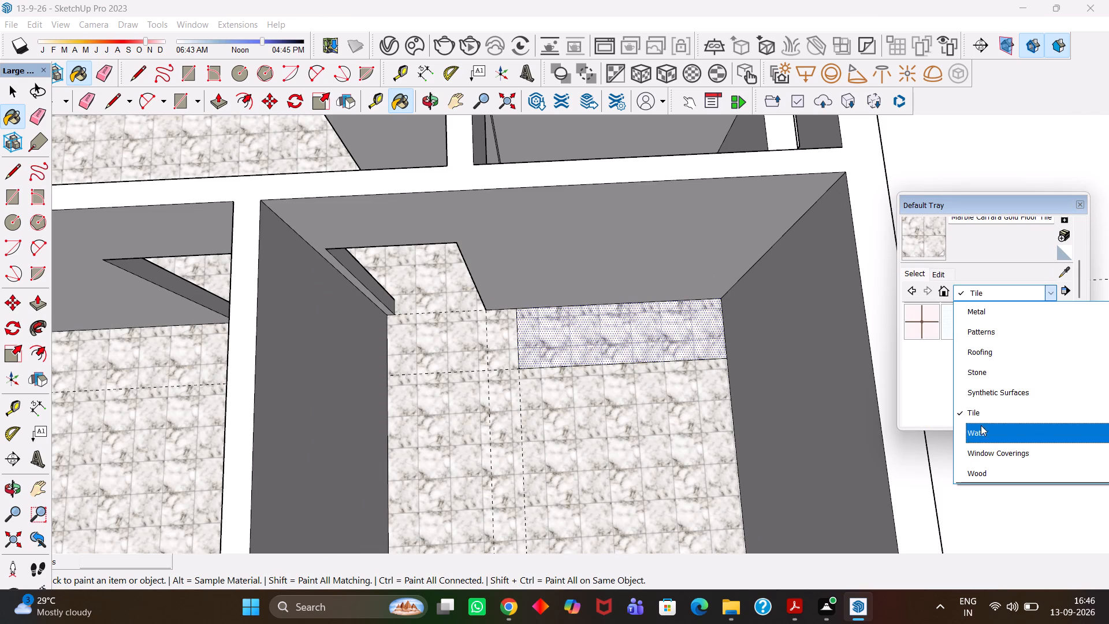
scroll(982, 417, up, 2)
click(986, 359)
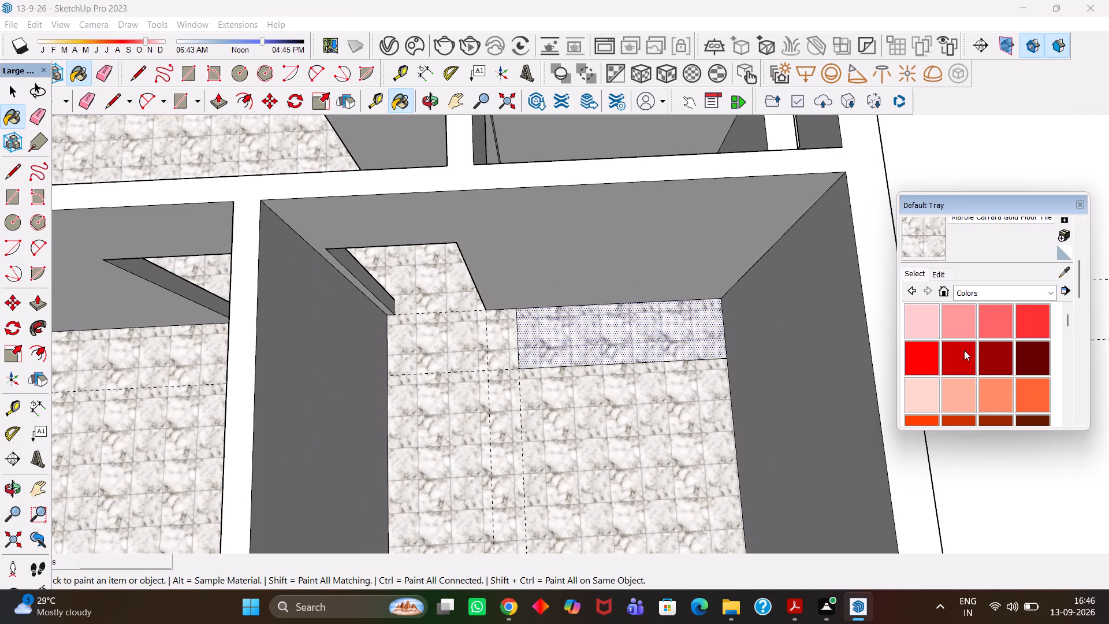
scroll(957, 350, down, 12)
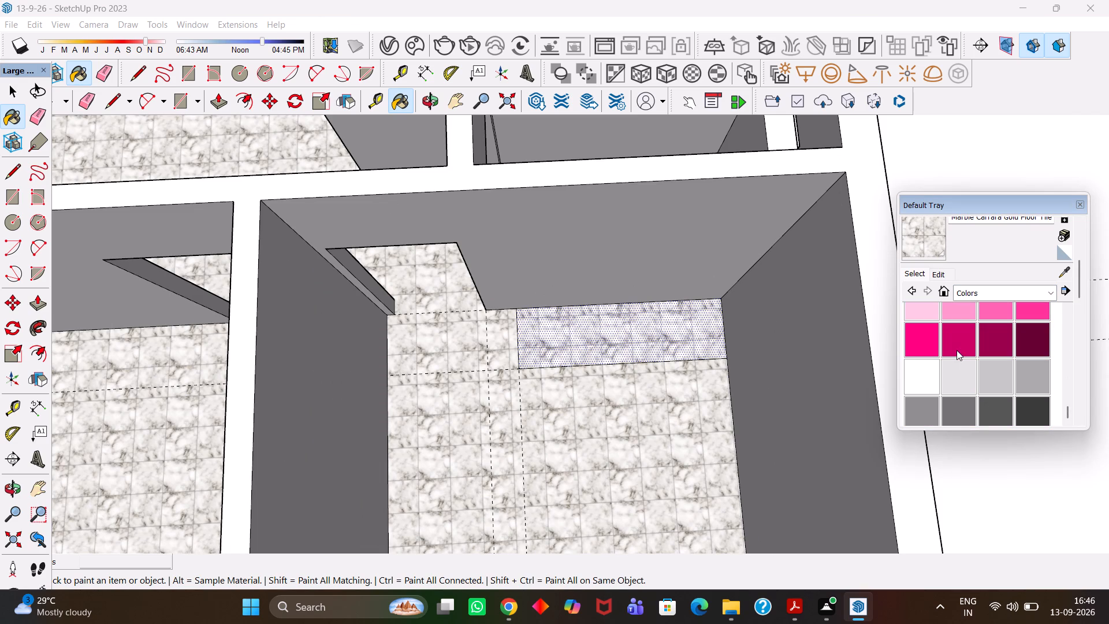
click(914, 376)
click(647, 344)
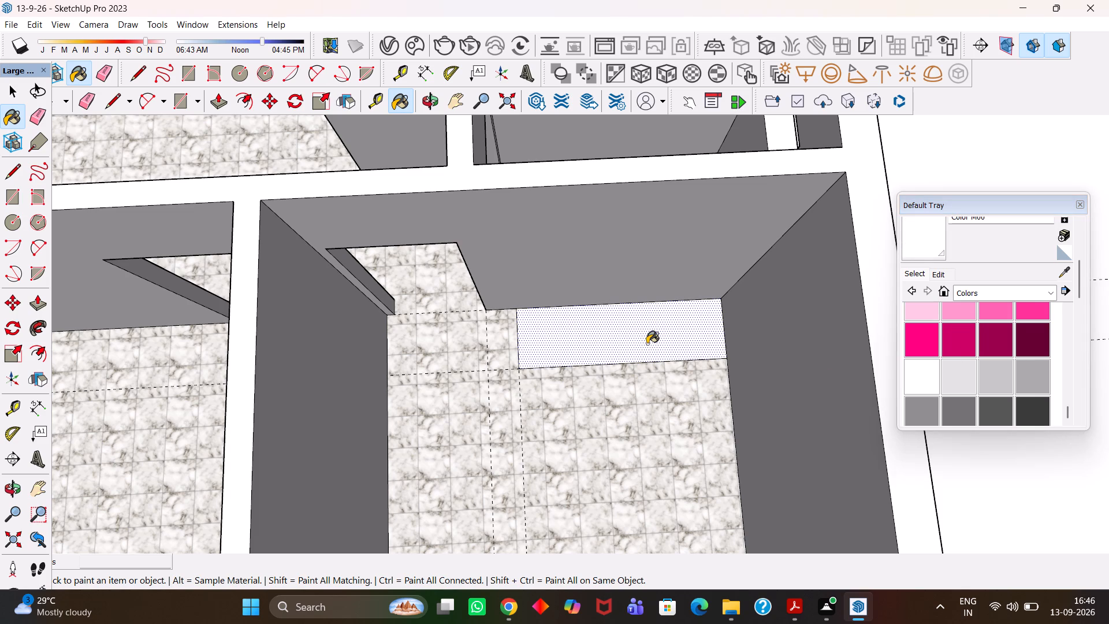
Extrude the white footprint rectangle up 7' with Push/Pull.
key(h)
scroll(647, 344, down, 4)
drag(673, 326, 379, 389)
scroll(286, 421, up, 2)
drag(292, 404, 494, 434)
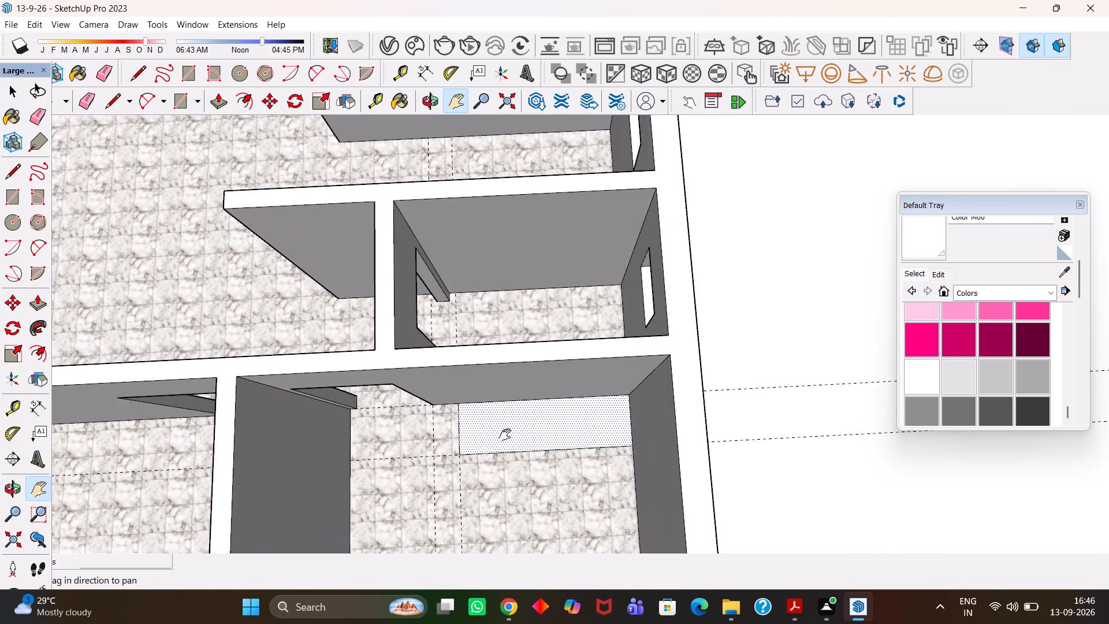
scroll(553, 448, up, 2)
scroll(553, 448, down, 4)
key(m)
scroll(550, 440, up, 2)
scroll(550, 440, down, 3)
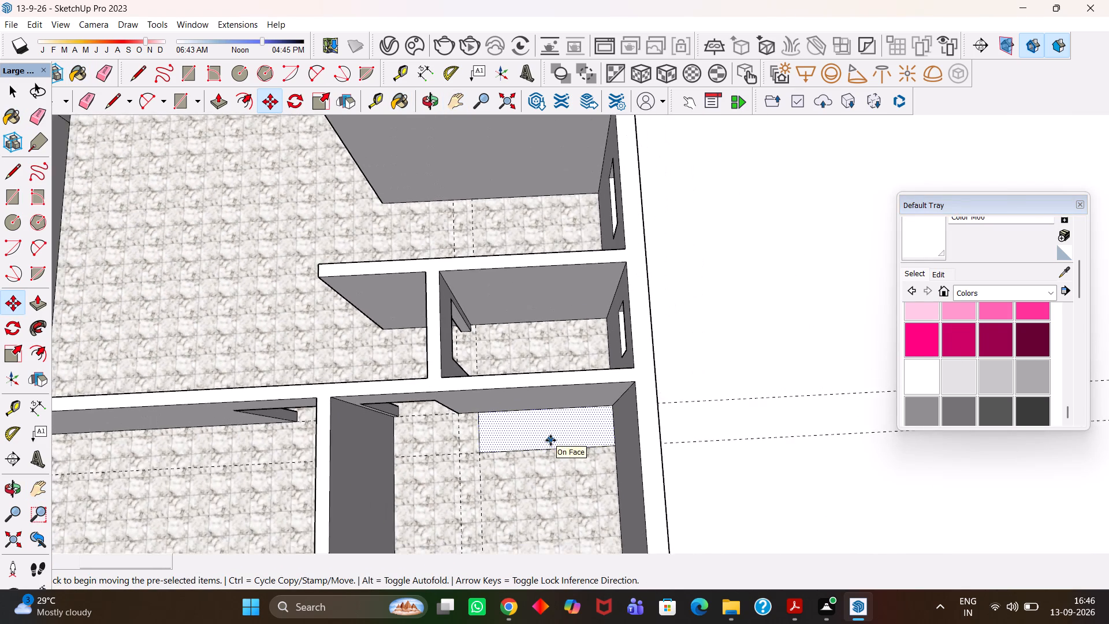
scroll(550, 440, up, 2)
key(p)
click(550, 440)
text(7')
key(Return)
Extrude the block's top face up a further 3' as a new section, keeping the dividing edge on the front.
click(548, 419)
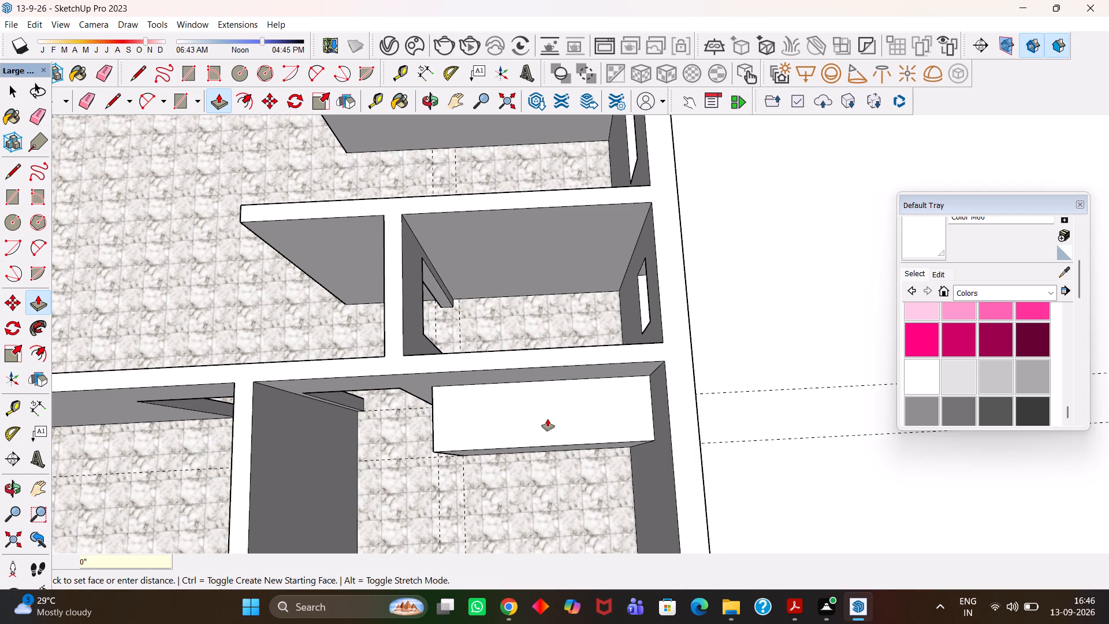
click(548, 419)
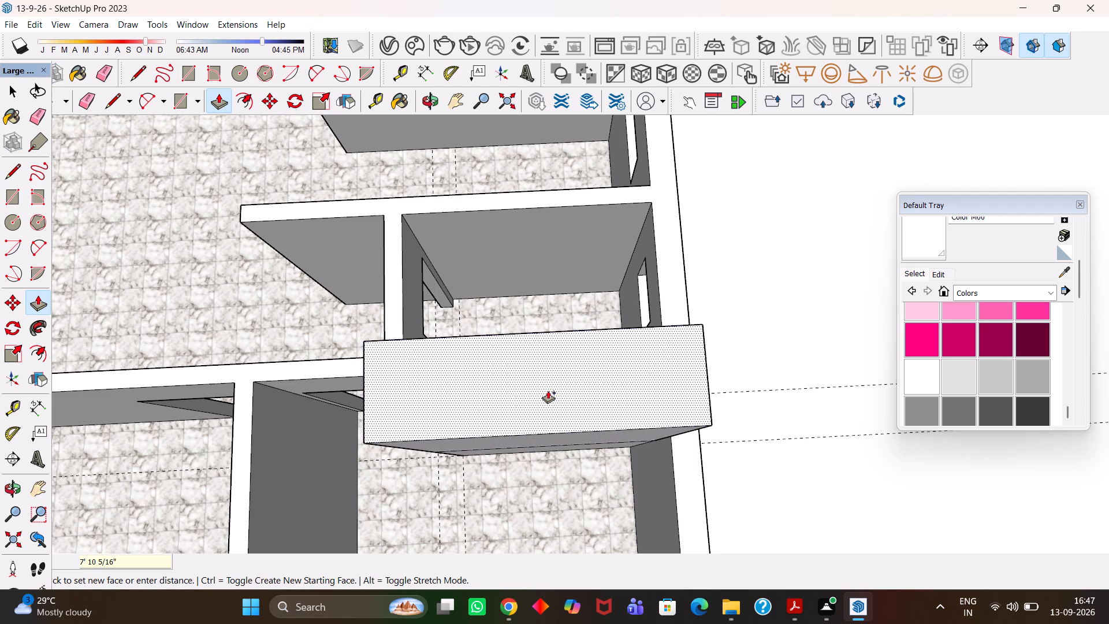
text(3')
key(Return)
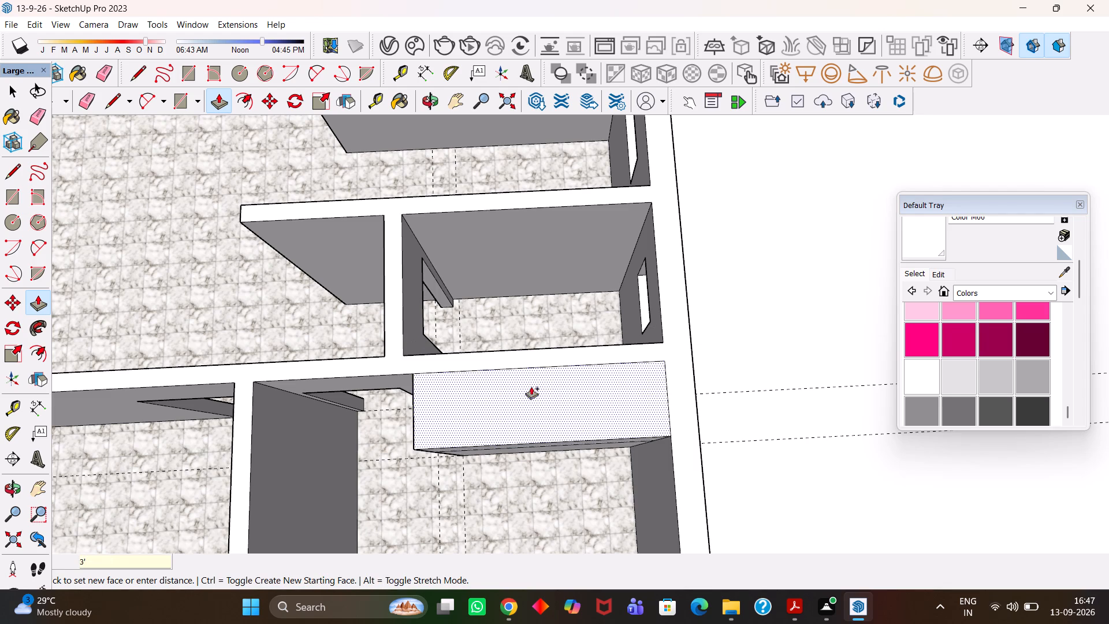
Place a guide on the wardrobe's front 4" above its floor edge.
scroll(541, 391, up, 3)
key(h)
middle_drag(523, 502, 538, 363)
scroll(538, 363, up, 1)
drag(513, 418, 550, 358)
scroll(472, 462, up, 2)
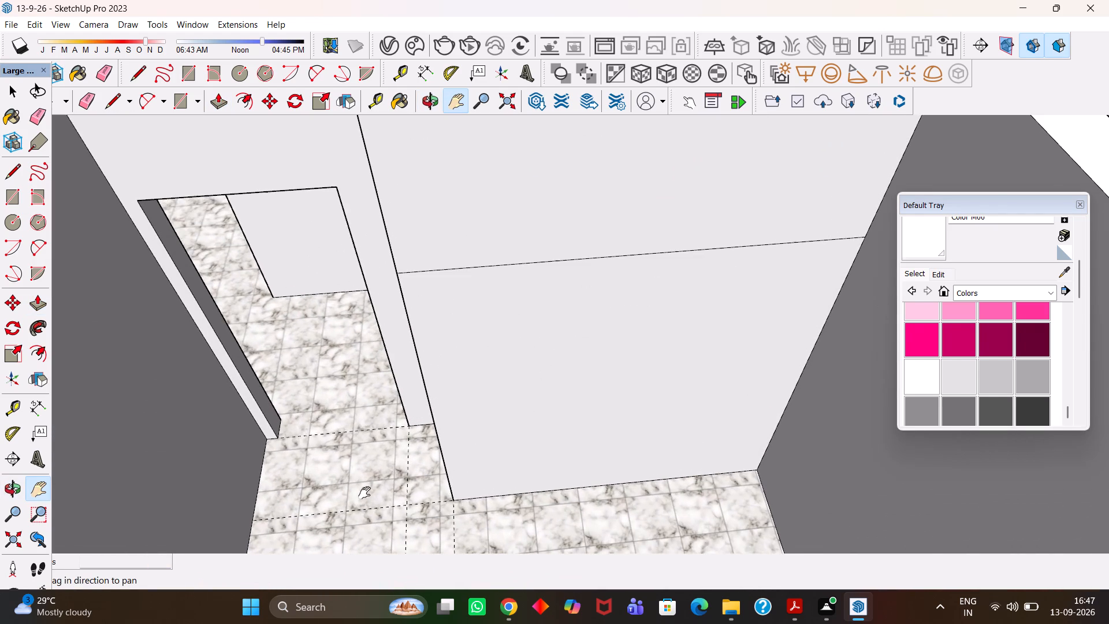
drag(489, 469, 492, 442)
scroll(513, 470, up, 5)
key(t)
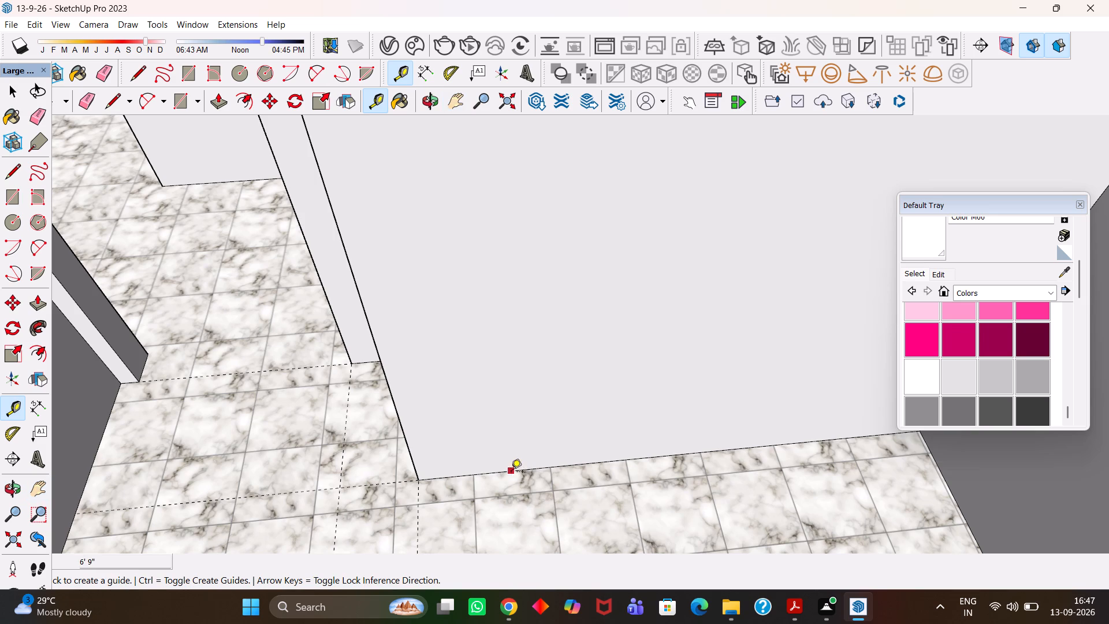
click(511, 473)
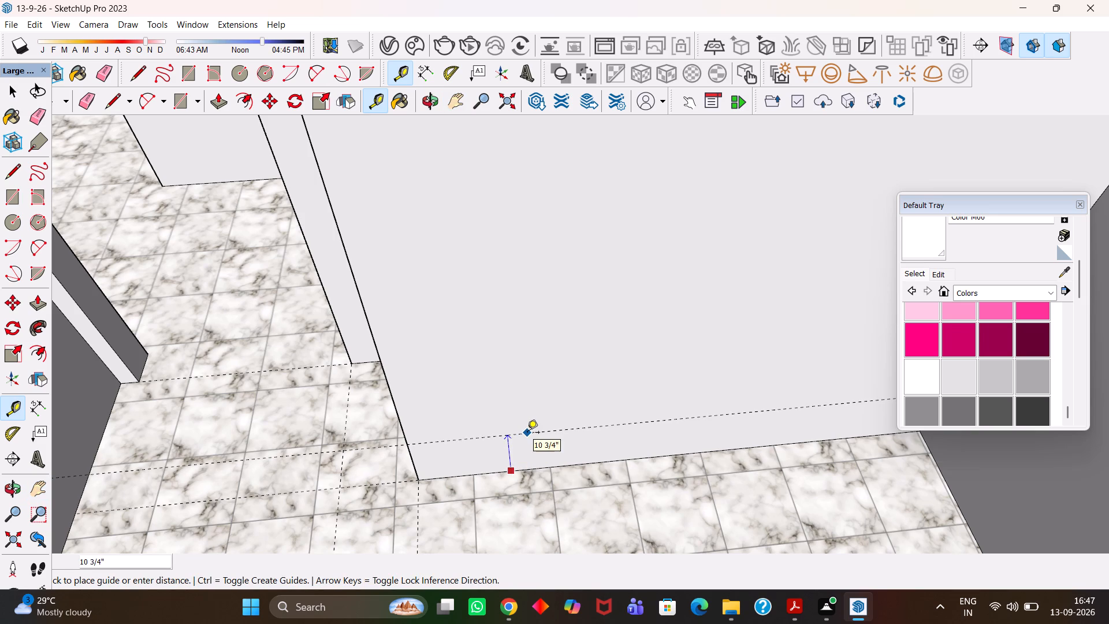
key(4)
key(Return)
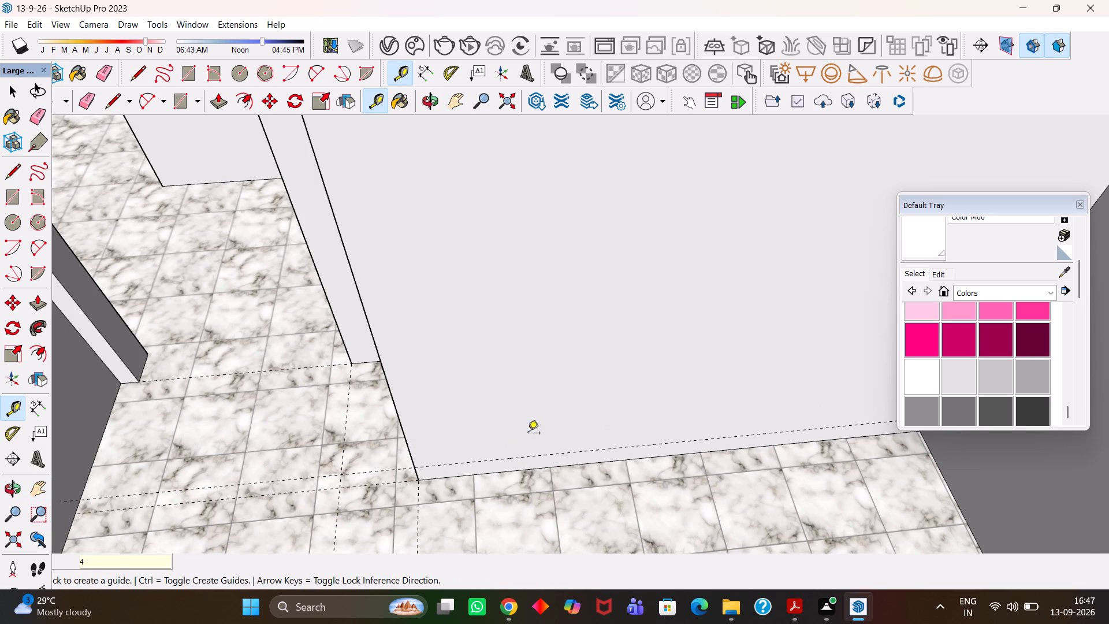
Copy the wardrobe front's bottom edge up 4" onto the guide to outline a skirting strip.
scroll(508, 473, up, 2)
scroll(415, 476, up, 3)
key(h)
middle_drag(392, 480, 401, 482)
scroll(402, 481, up, 1)
key(space)
click(405, 492)
scroll(407, 492, up, 1)
key(m)
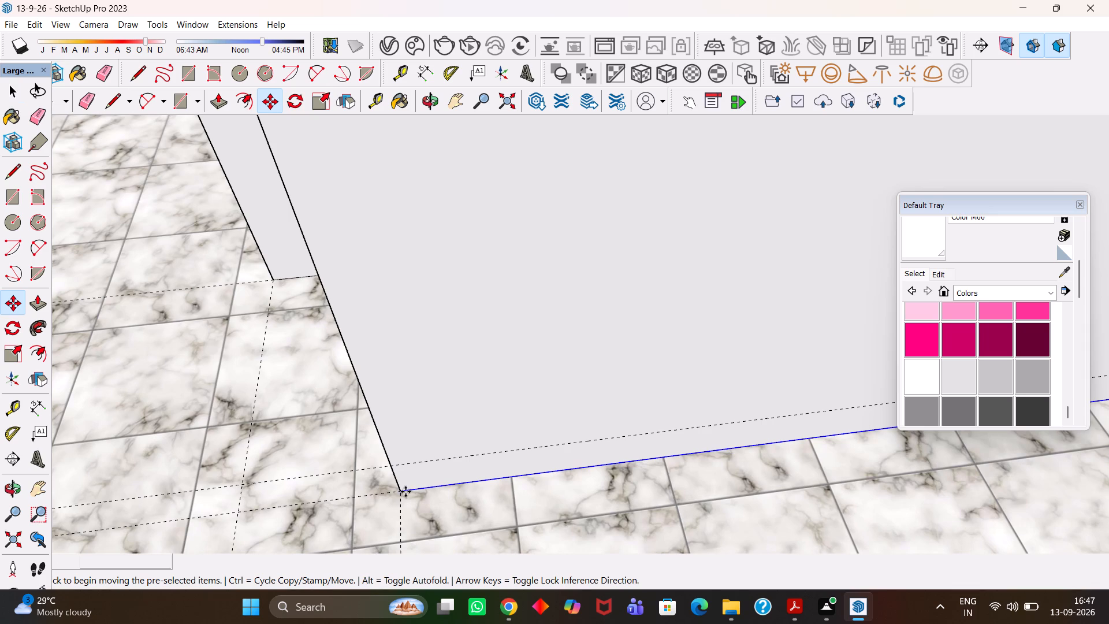
click(398, 494)
click(394, 462)
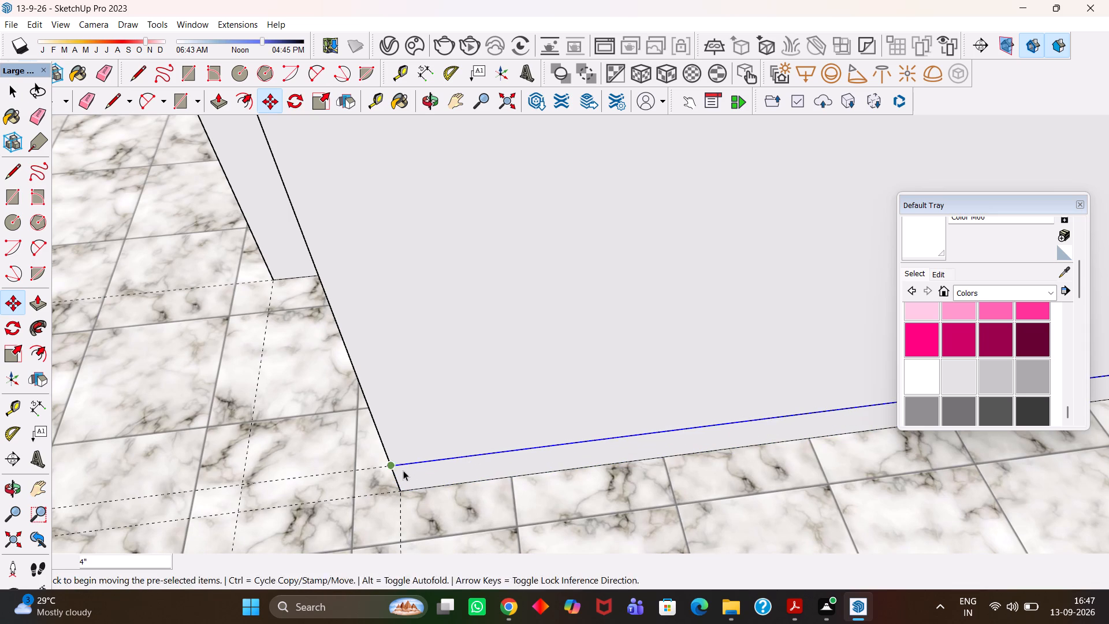
Push the skirting strip slightly back into the base of the wardrobe.
key(space)
click(408, 474)
scroll(408, 474, up, 3)
key(p)
click(408, 474)
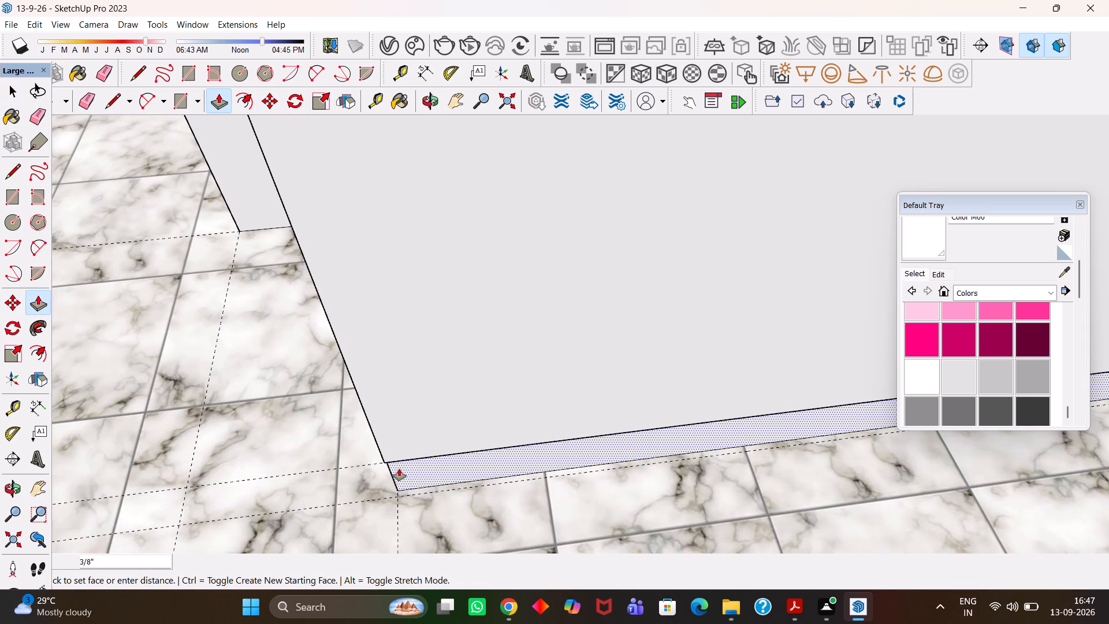
click(399, 468)
Examine the wardrobe block and its recessed skirting beside the doorway.
scroll(399, 468, down, 13)
key(h)
drag(446, 427, 437, 500)
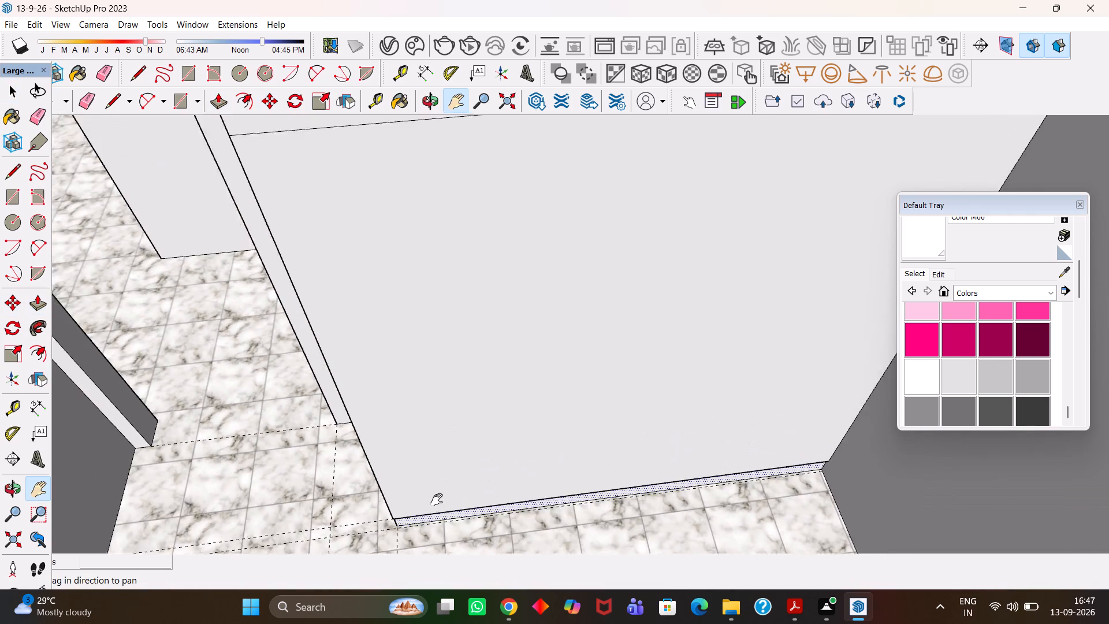
drag(437, 500, 438, 497)
scroll(437, 500, down, 5)
middle_drag(442, 501, 422, 496)
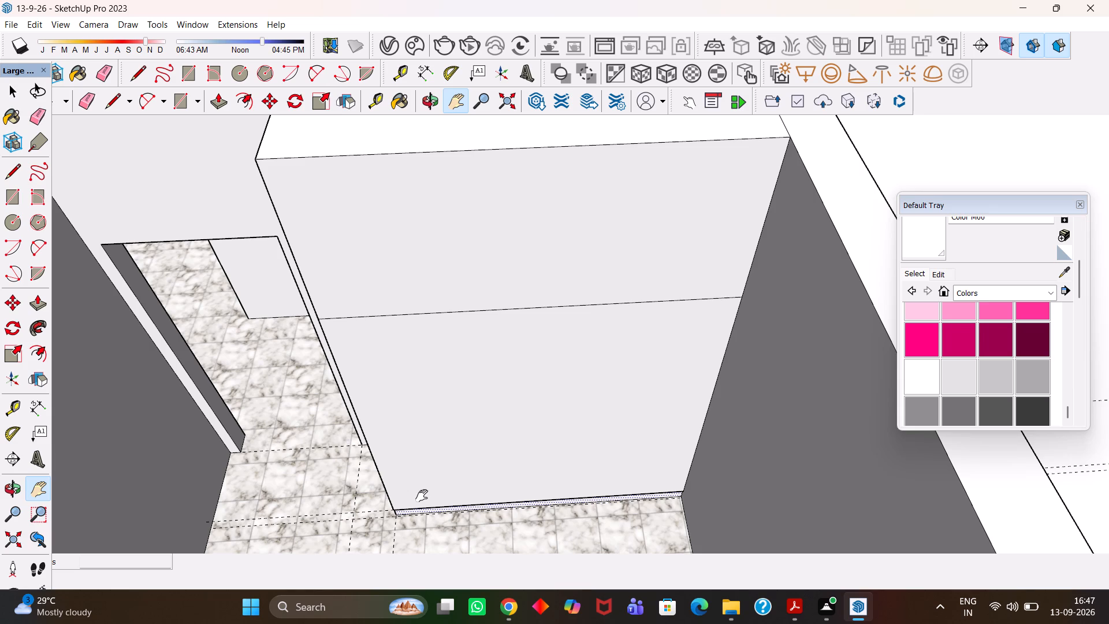
scroll(422, 496, up, 2)
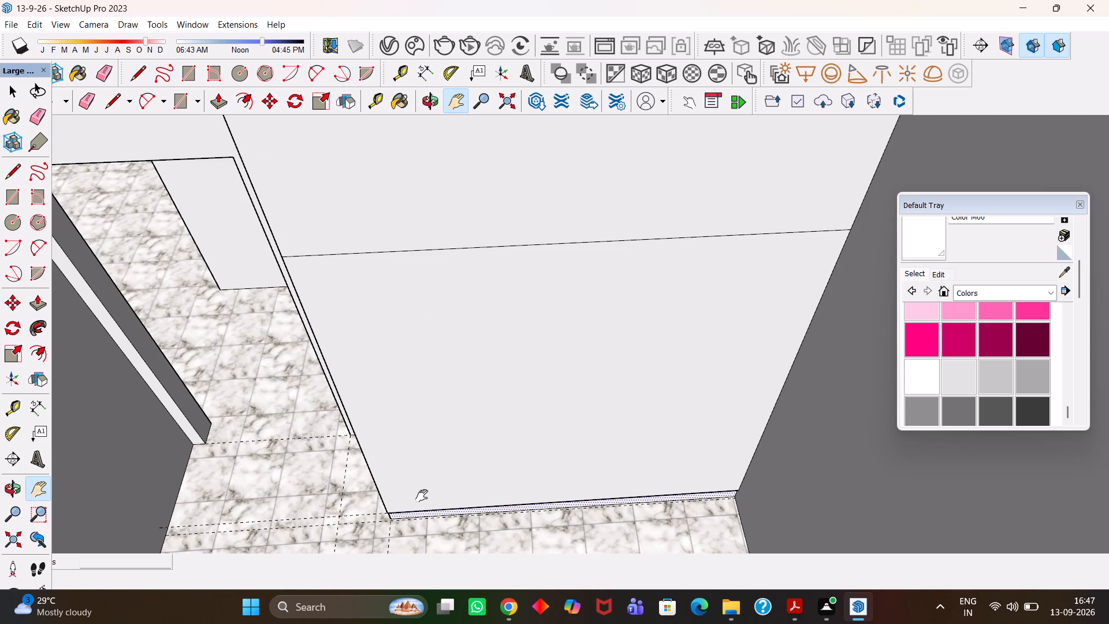
key(h)
scroll(379, 484, down, 8)
scroll(408, 477, up, 2)
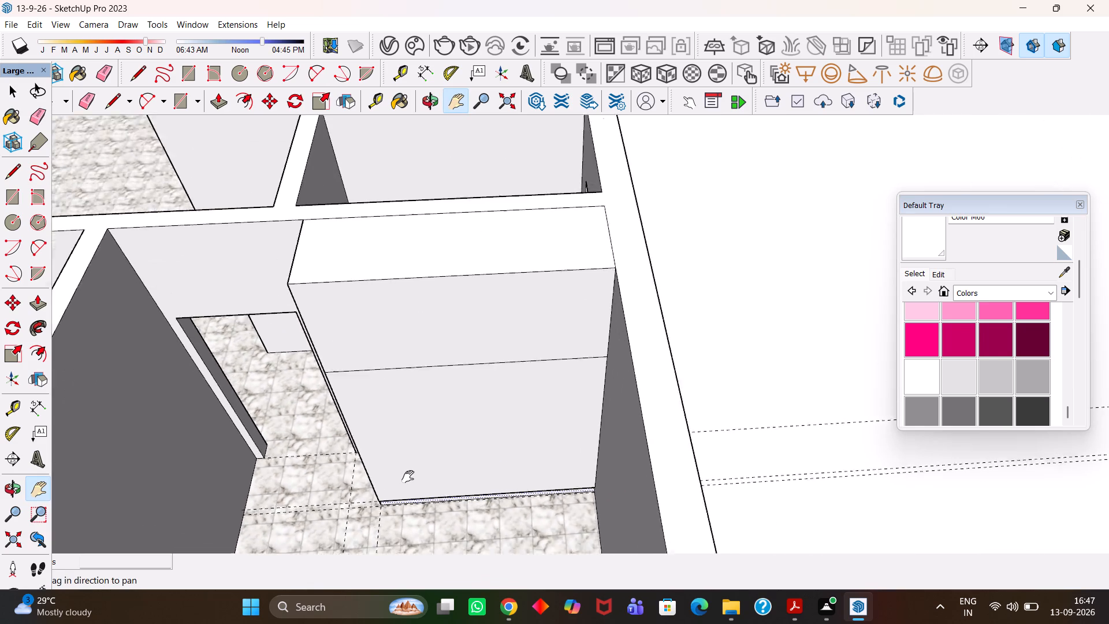
scroll(408, 477, up, 2)
key(h)
drag(418, 470, 533, 447)
scroll(536, 448, up, 1)
middle_drag(536, 448, 526, 445)
key(h)
drag(590, 445, 556, 449)
middle_click(556, 449)
scroll(557, 447, up, 1)
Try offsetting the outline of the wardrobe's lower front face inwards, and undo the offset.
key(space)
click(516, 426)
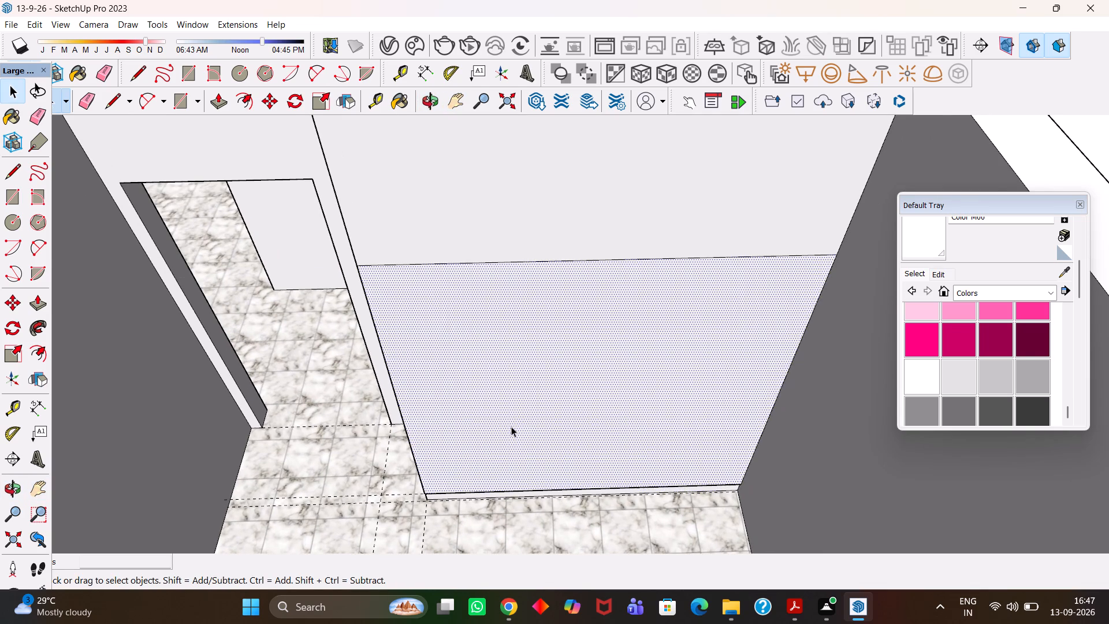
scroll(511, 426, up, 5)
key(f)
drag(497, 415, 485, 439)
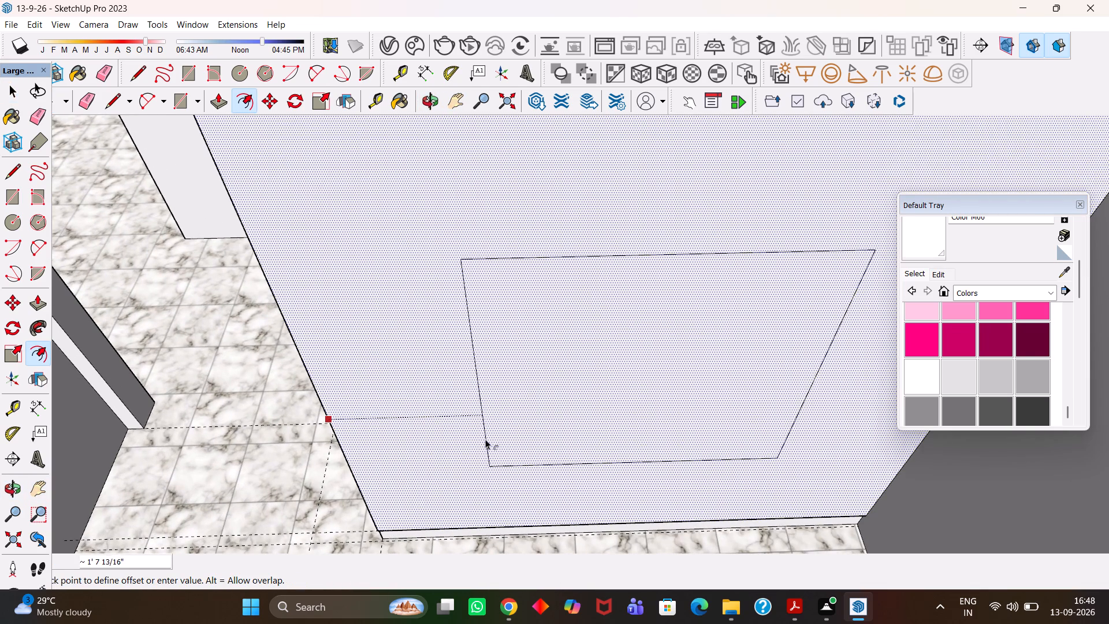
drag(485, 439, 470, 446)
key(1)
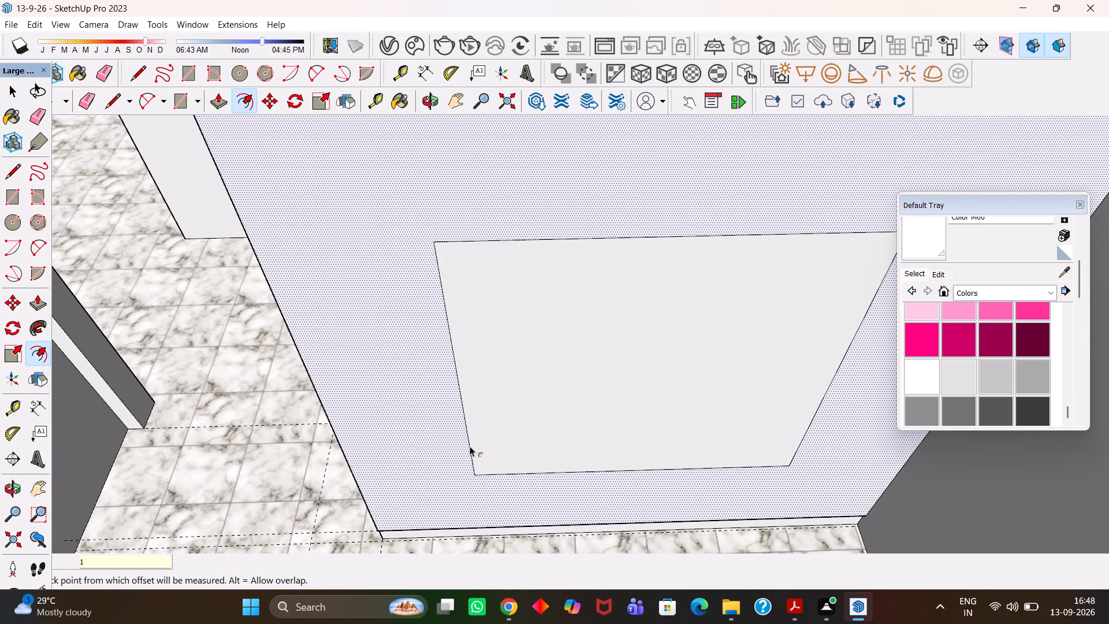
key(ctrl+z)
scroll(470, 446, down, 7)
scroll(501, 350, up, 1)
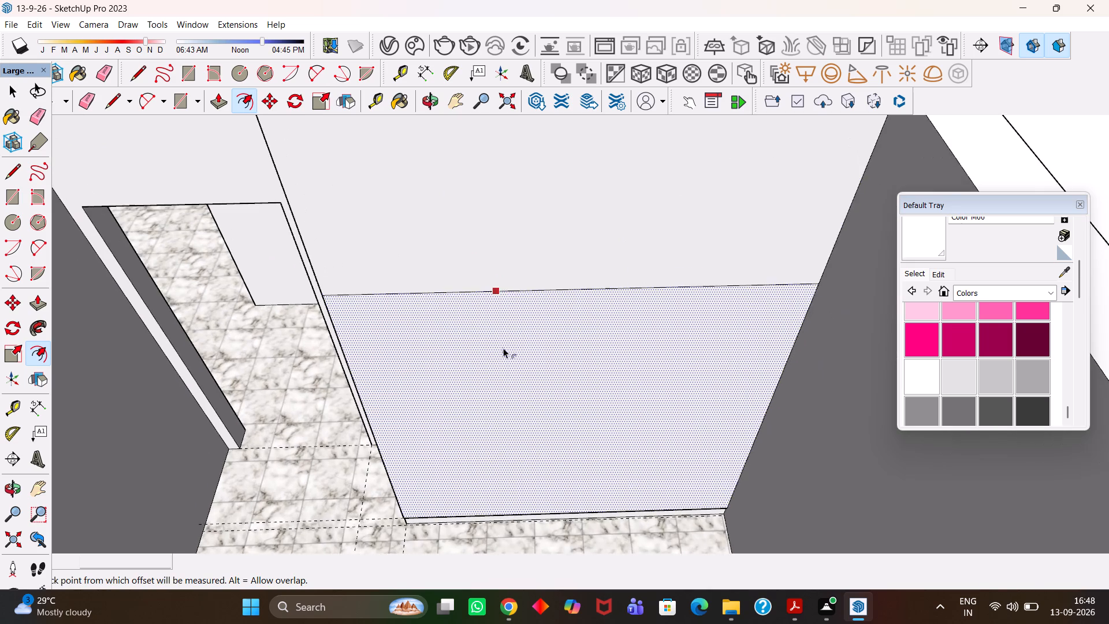
Divide the horizontal edge between the wardrobe's lower and upper front faces into four equal segments.
scroll(503, 348, up, 2)
key(space)
click(559, 284)
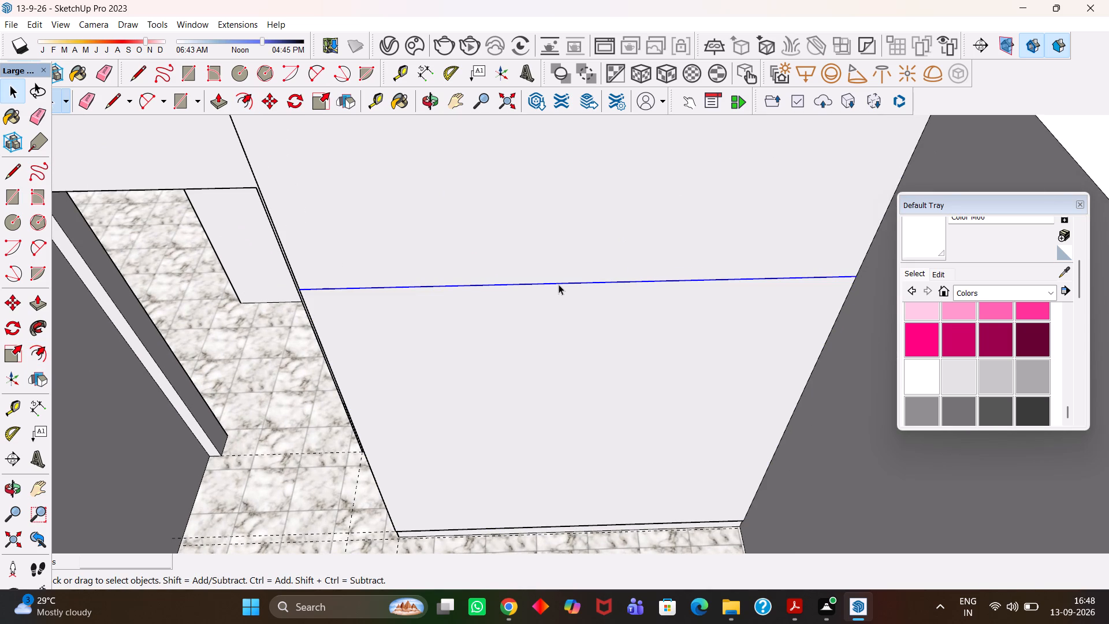
right_click(559, 284)
click(590, 368)
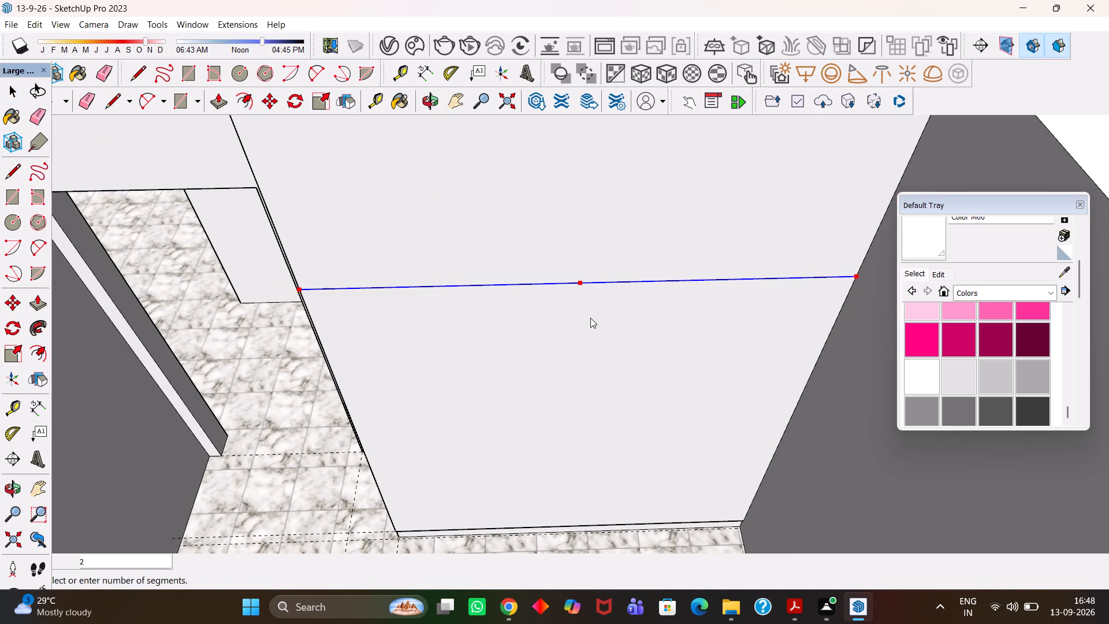
click(712, 284)
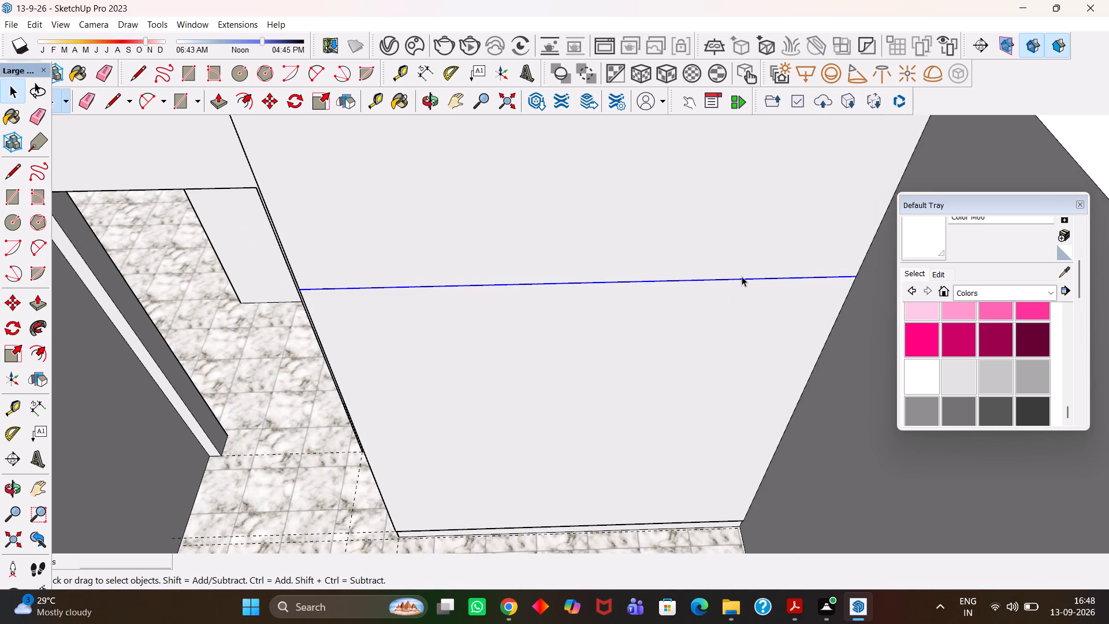
click(761, 280)
Place a guide 1' 8 1/4" from the front's outer-wall edge and draw a door line along it from the dividing edge to the skirting.
key(t)
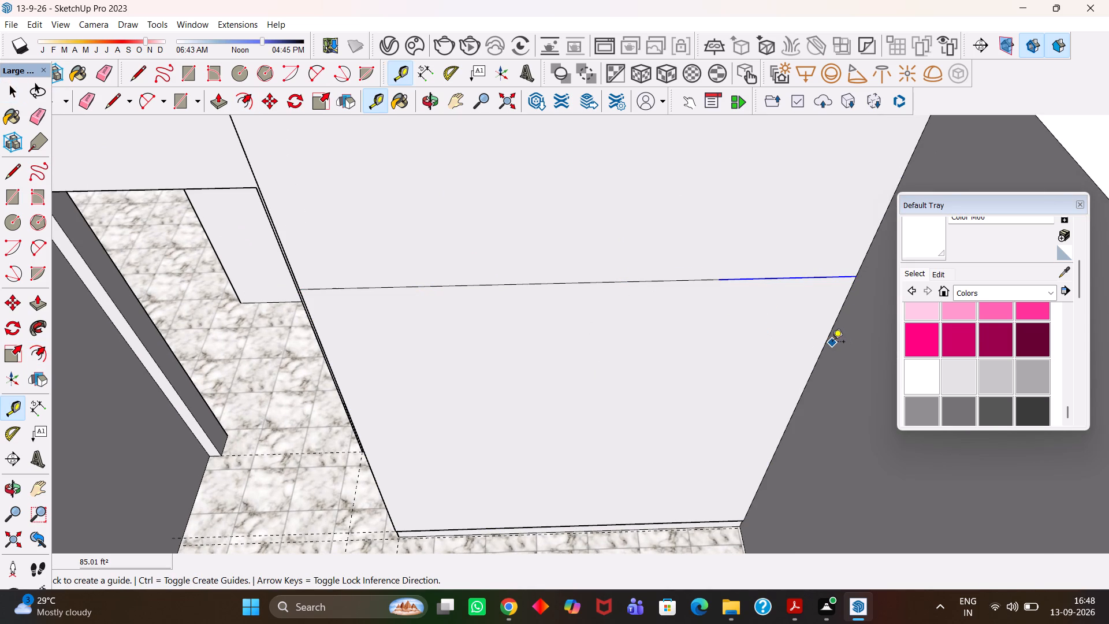
click(828, 340)
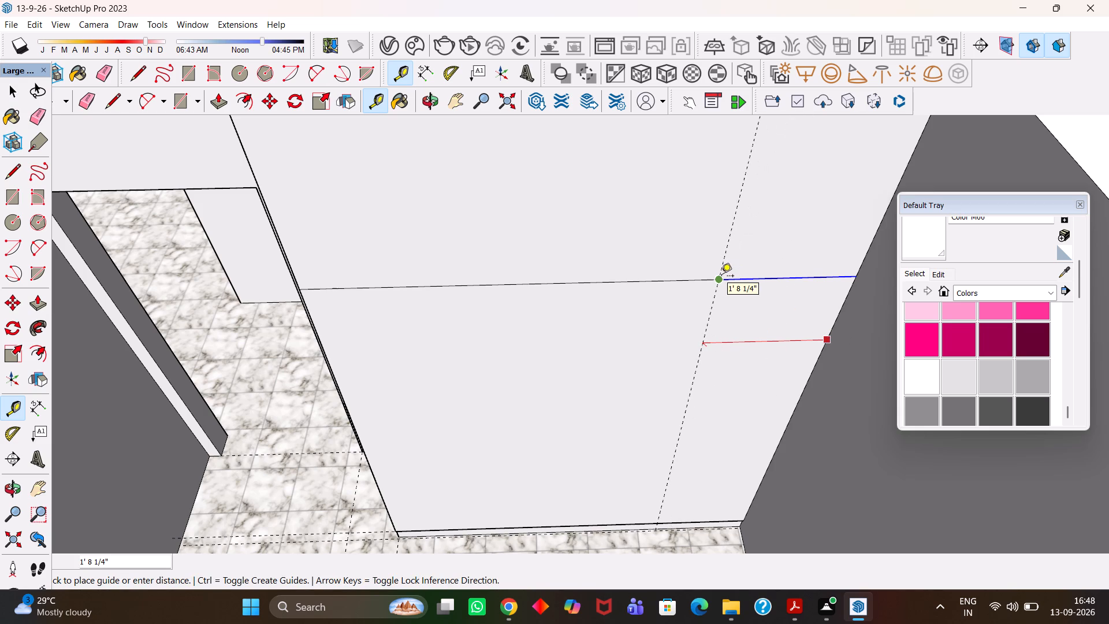
click(721, 277)
key(l)
click(722, 279)
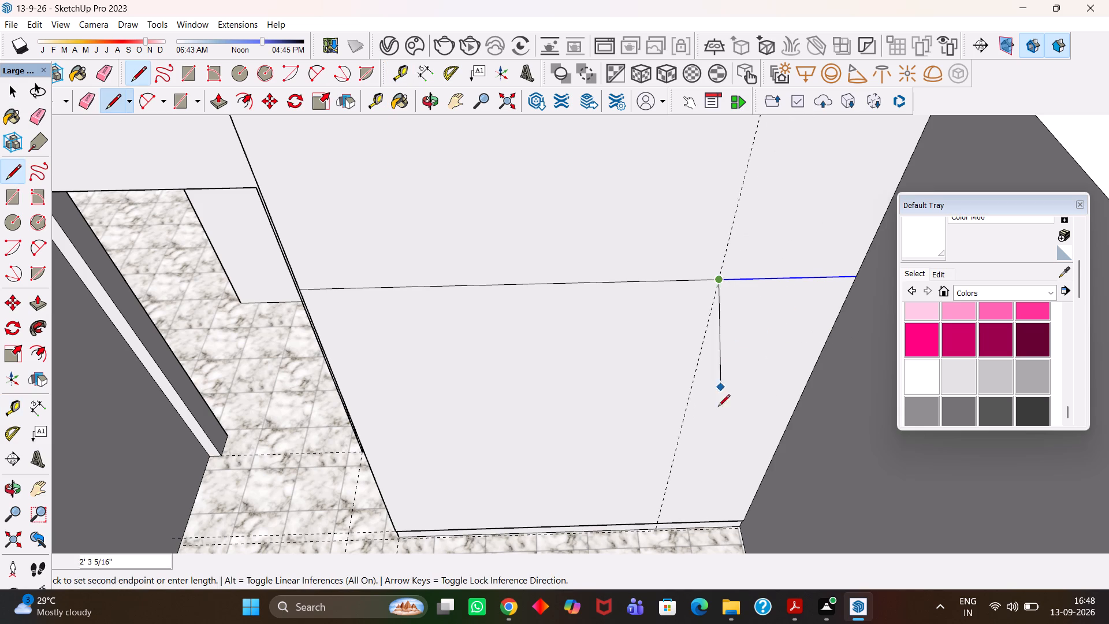
click(657, 522)
Copy the narrow lower door face beside the outer wall to a spot about 3' 9" away, in front of the wardrobe.
key(h)
scroll(628, 499, down, 3)
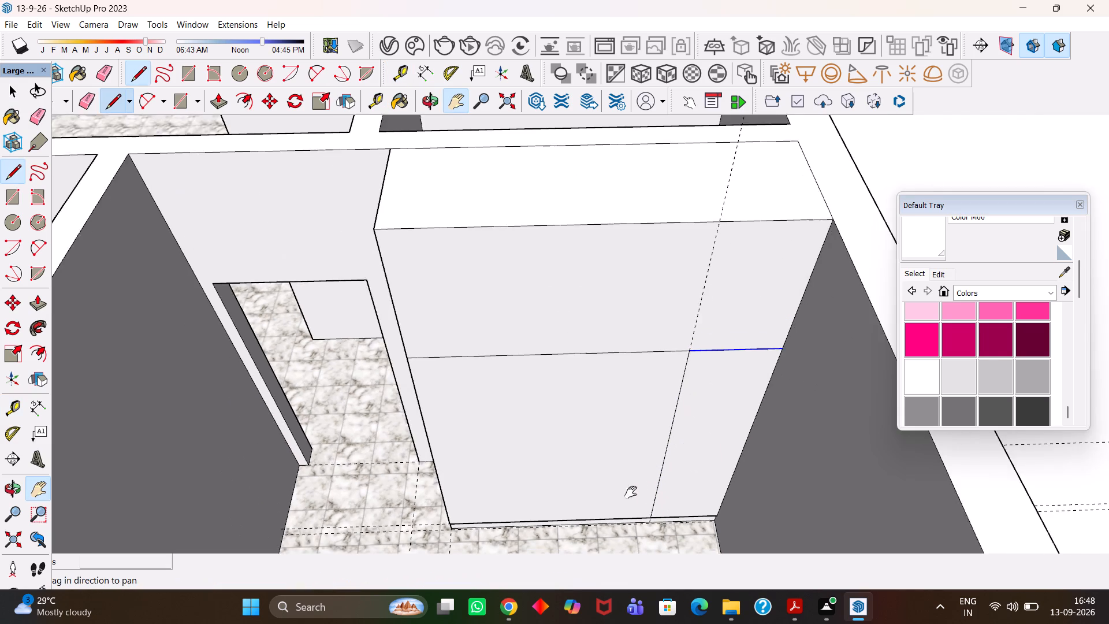
drag(652, 463, 606, 459)
key(space)
click(647, 467)
scroll(647, 467, down, 3)
key(m)
click(652, 467)
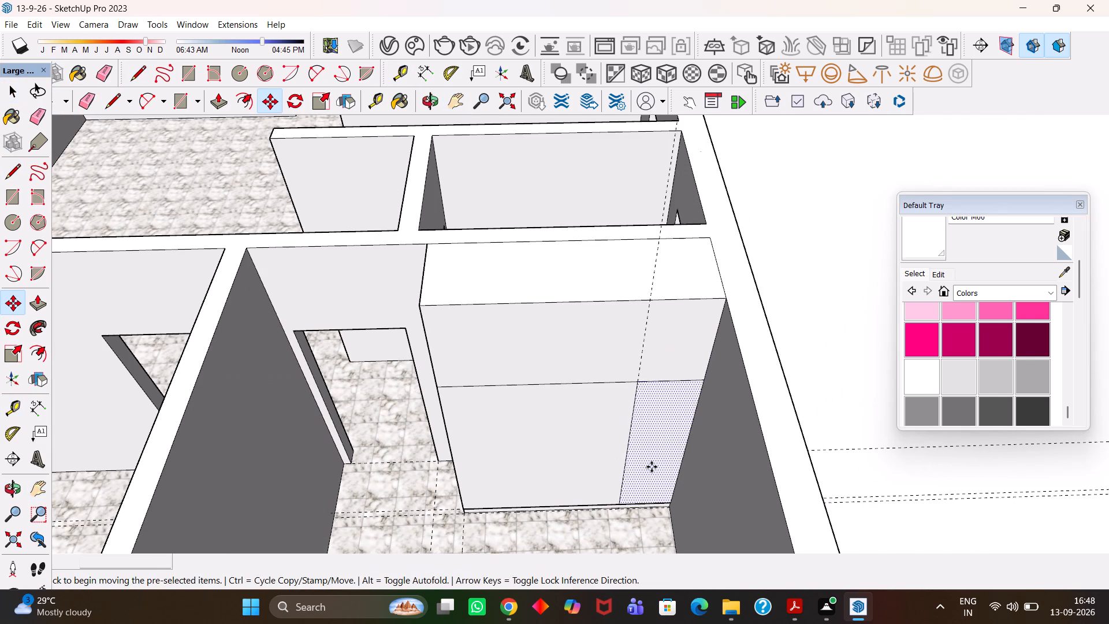
click(570, 538)
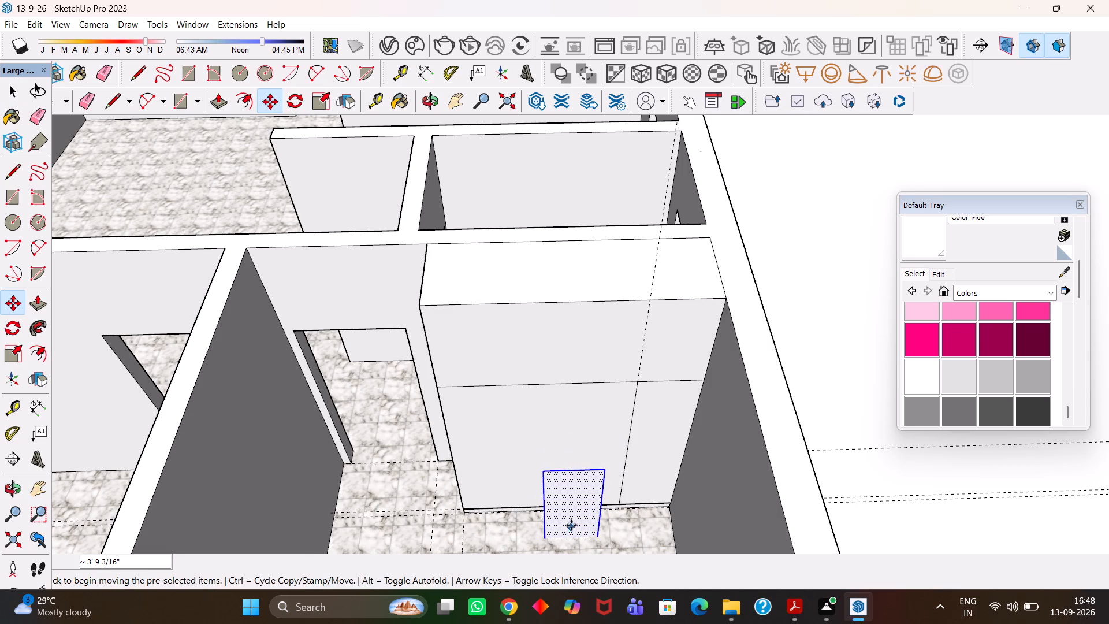
Extrude the copied lower door face to a thickness of 18 mm.
scroll(572, 523, up, 1)
key(p)
click(571, 522)
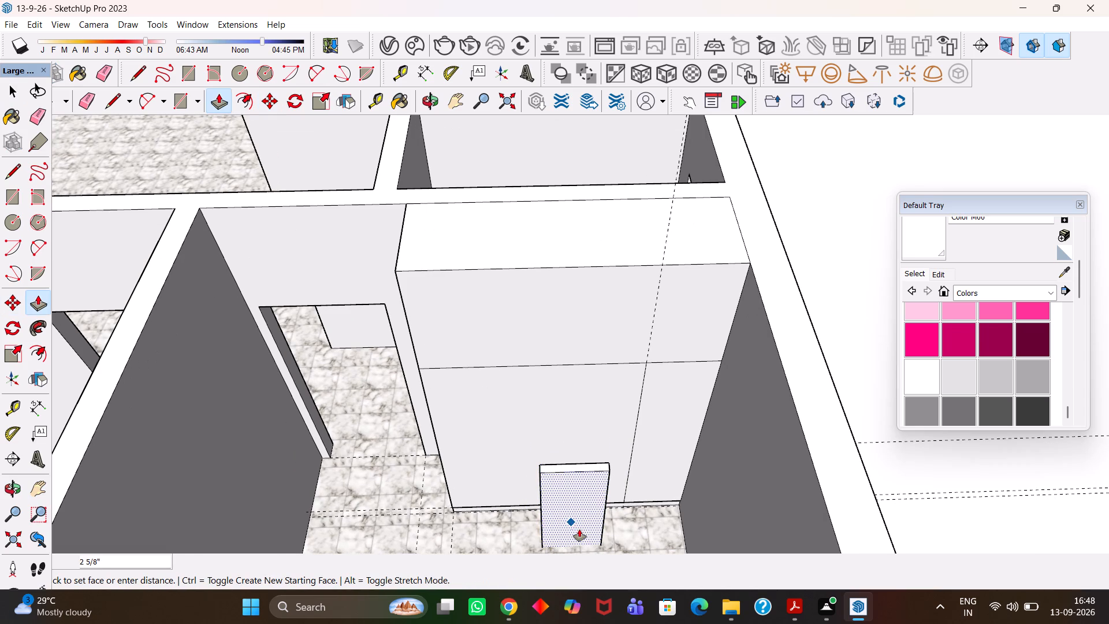
text(18mm)
key(Return)
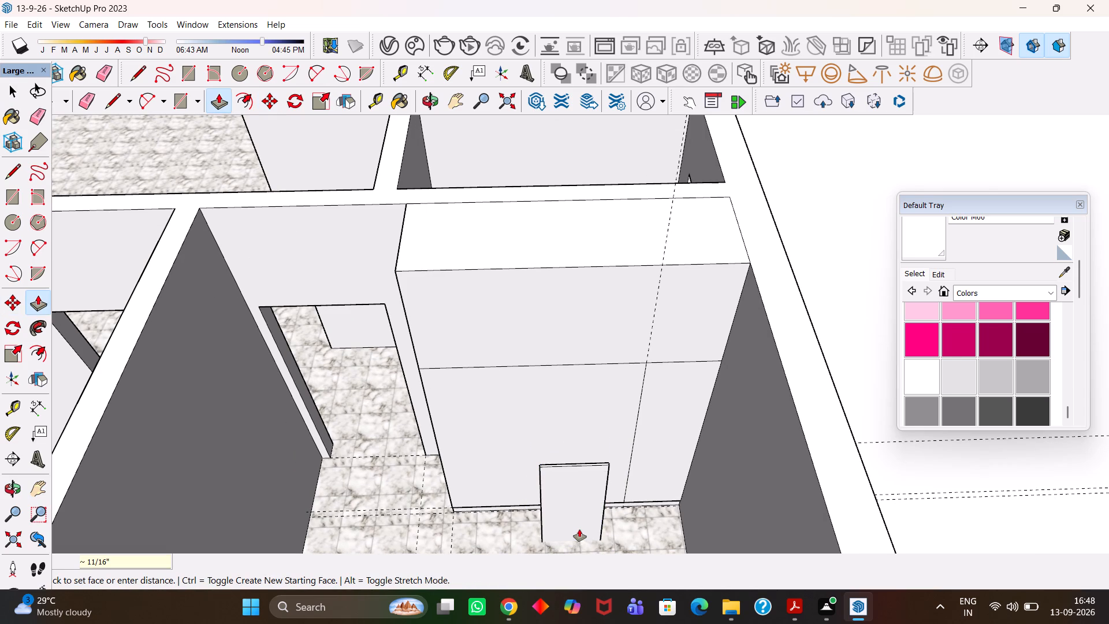
Select the whole 18 mm door panel and make it a group.
key(space)
scroll(579, 529, up, 3)
middle_drag(570, 509, 575, 543)
scroll(577, 506, up, 1)
triple_click(577, 506)
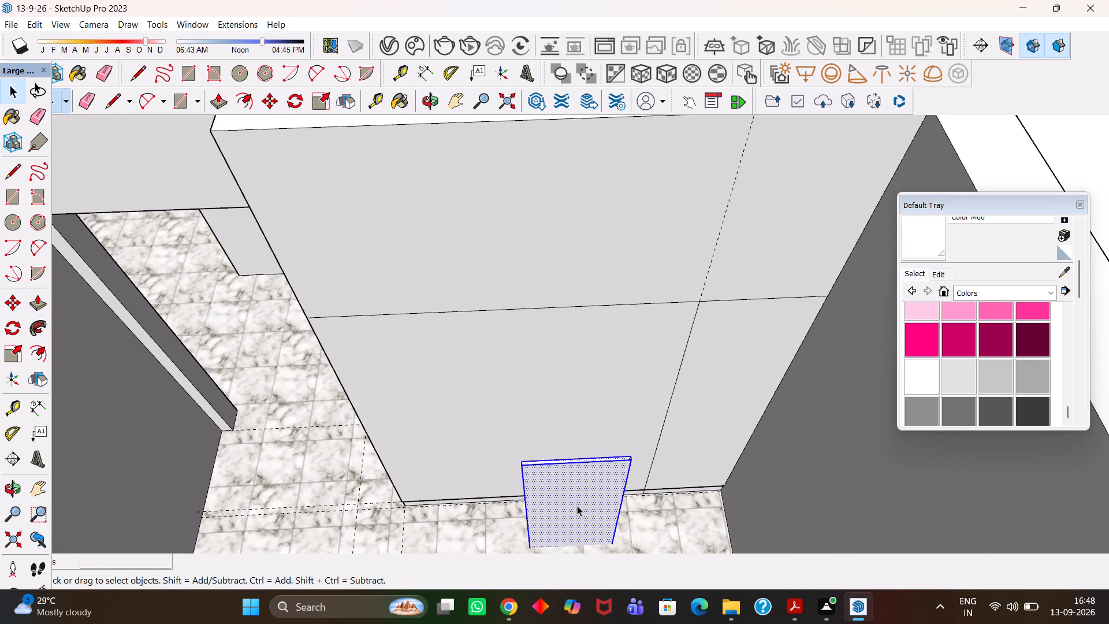
right_click(577, 506)
click(620, 362)
Move the door panel by its top corner onto the lower wardrobe front, flush with the dividing edge and the outer wall.
scroll(596, 441, down, 2)
key(m)
scroll(597, 451, up, 2)
click(631, 453)
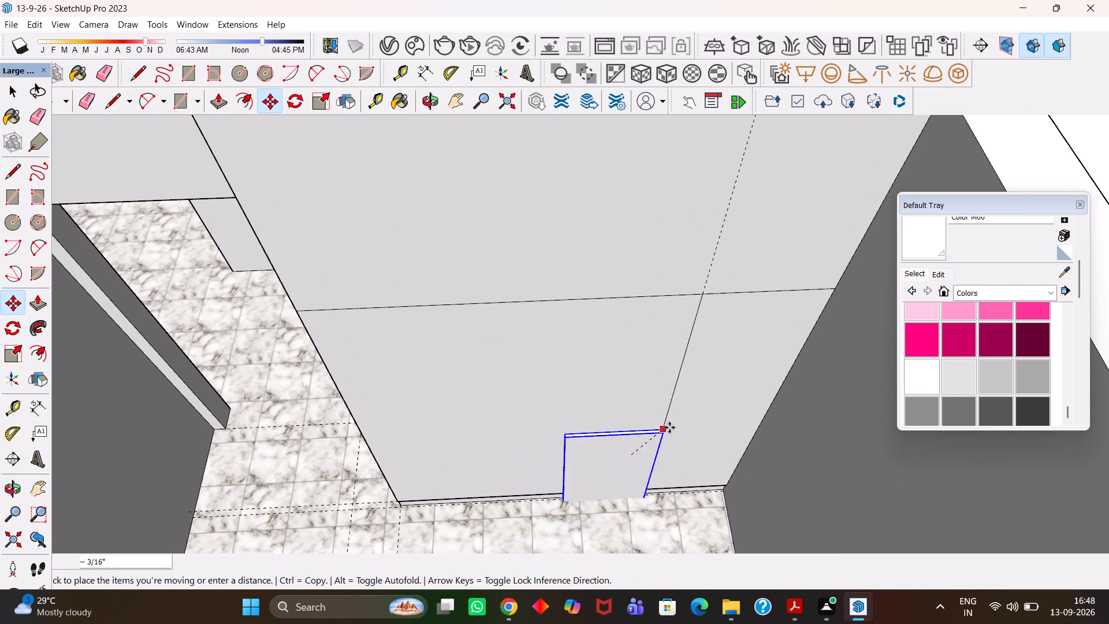
scroll(773, 317, up, 2)
click(847, 282)
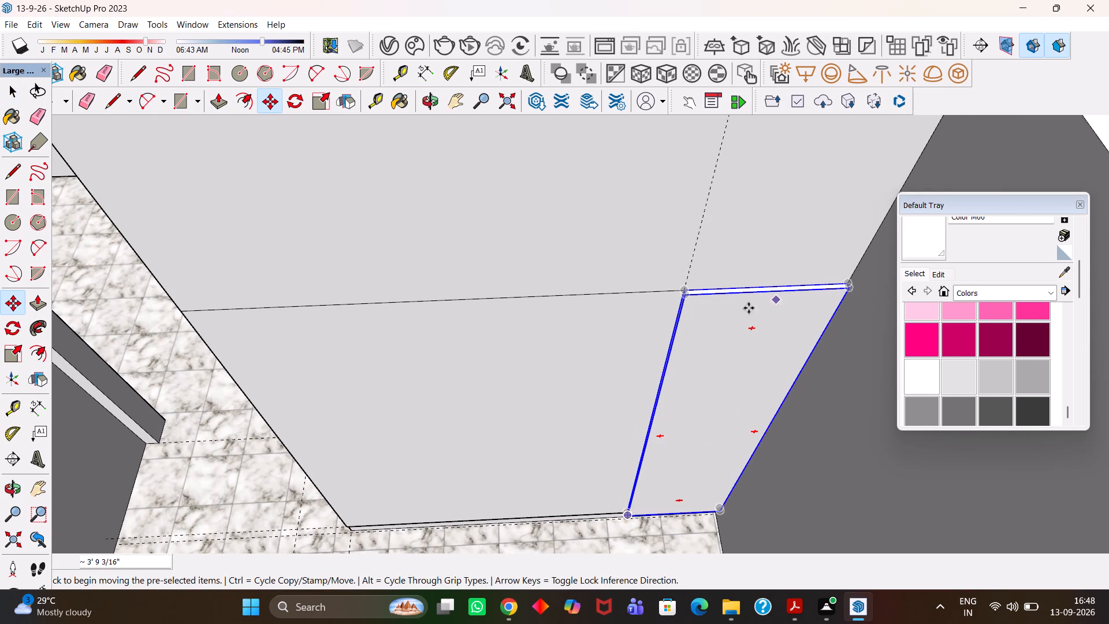
Inside the door group, push the narrow side face away from the outer wall inwards by 5 mm to leave a gap, and close the group.
scroll(743, 310, up, 3)
middle_drag(632, 343, 668, 315)
key(h)
drag(701, 412, 684, 323)
scroll(651, 513, up, 2)
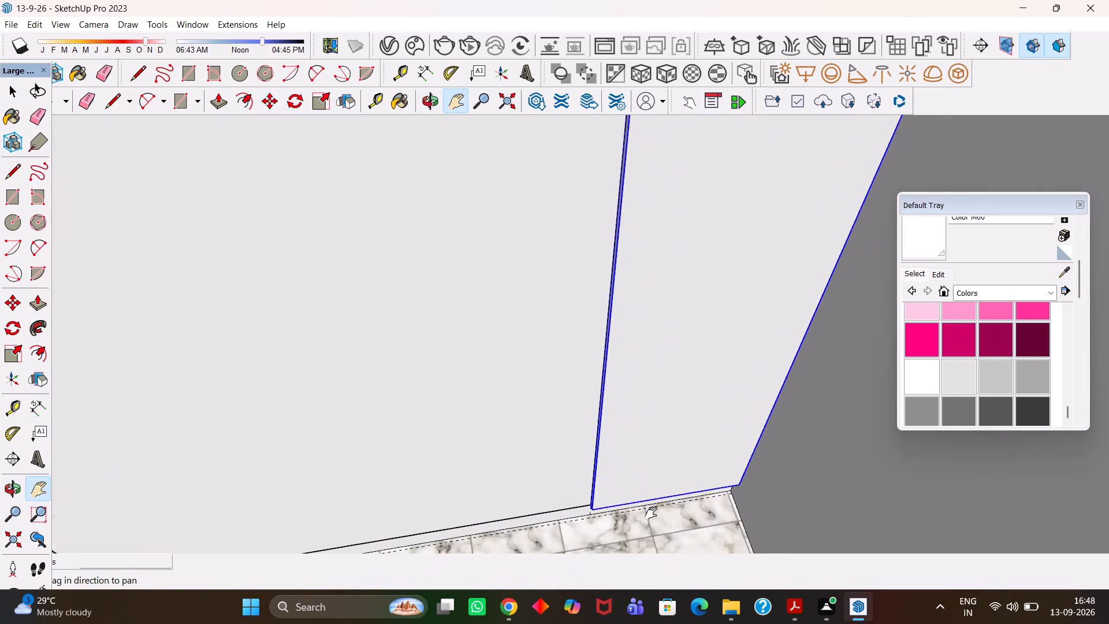
scroll(651, 513, up, 5)
middle_drag(590, 528, 615, 401)
scroll(589, 414, up, 8)
middle_drag(624, 442, 601, 428)
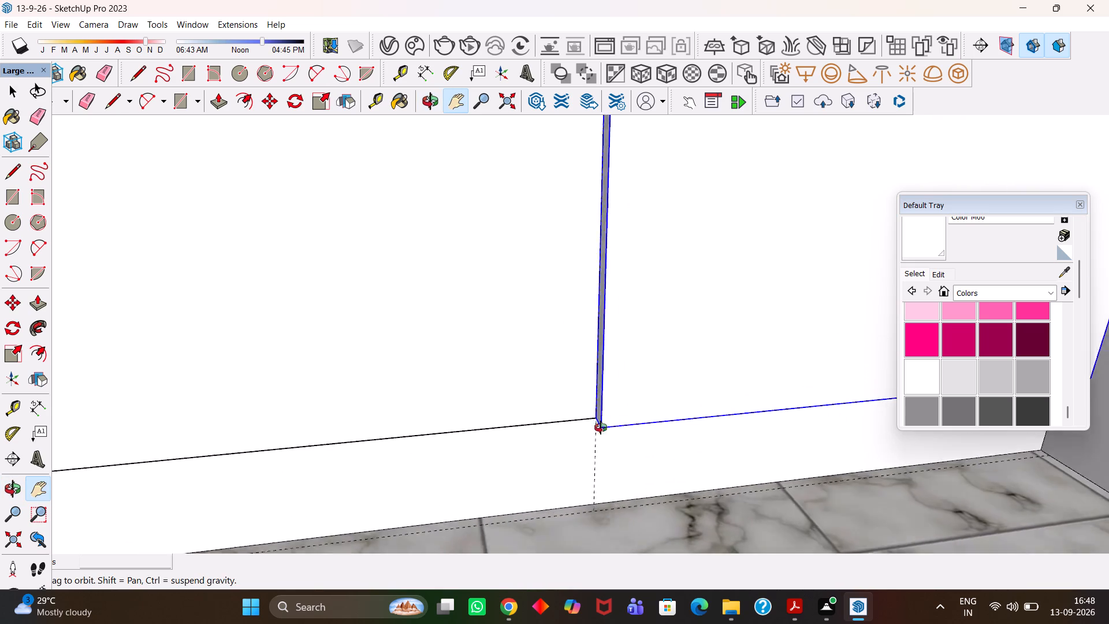
middle_drag(601, 428, 631, 447)
scroll(606, 420, up, 8)
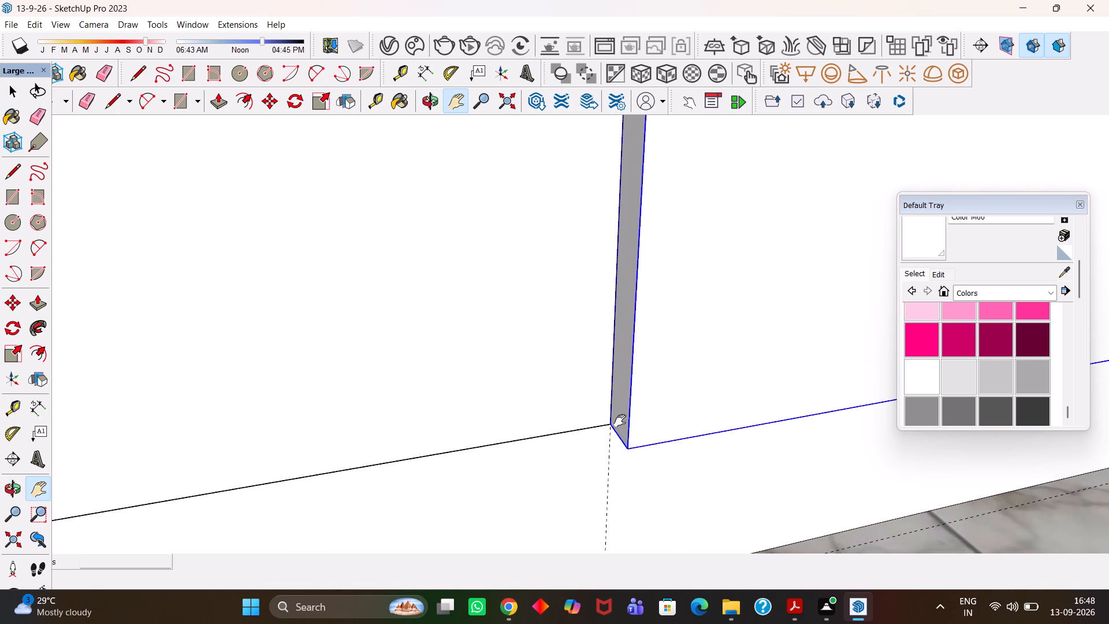
key(space)
double_click(621, 419)
click(623, 411)
key(p)
click(623, 411)
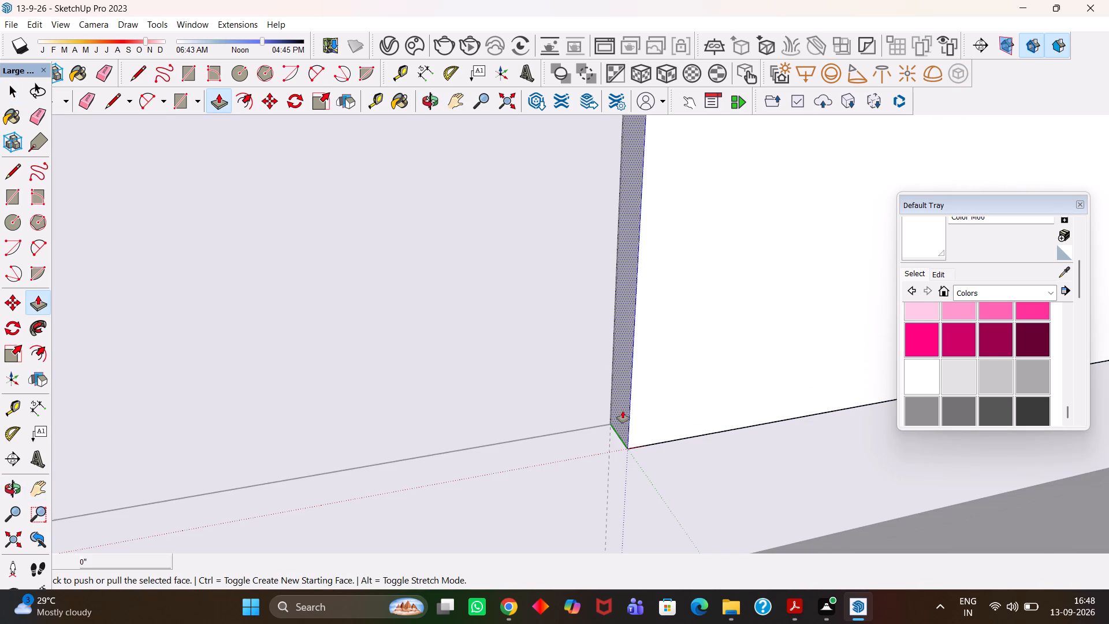
text(5mm)
key(Return)
key(h)
scroll(649, 390, down, 3)
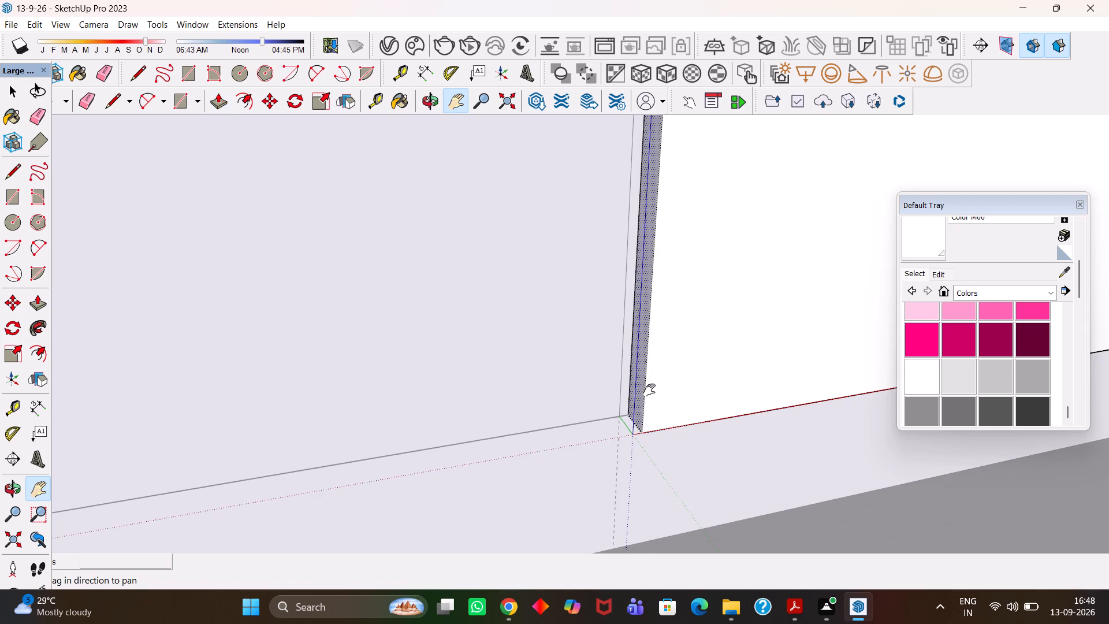
scroll(649, 390, down, 4)
middle_drag(649, 390, 605, 442)
scroll(624, 408, down, 7)
key(h)
drag(589, 372, 571, 484)
scroll(580, 482, down, 1)
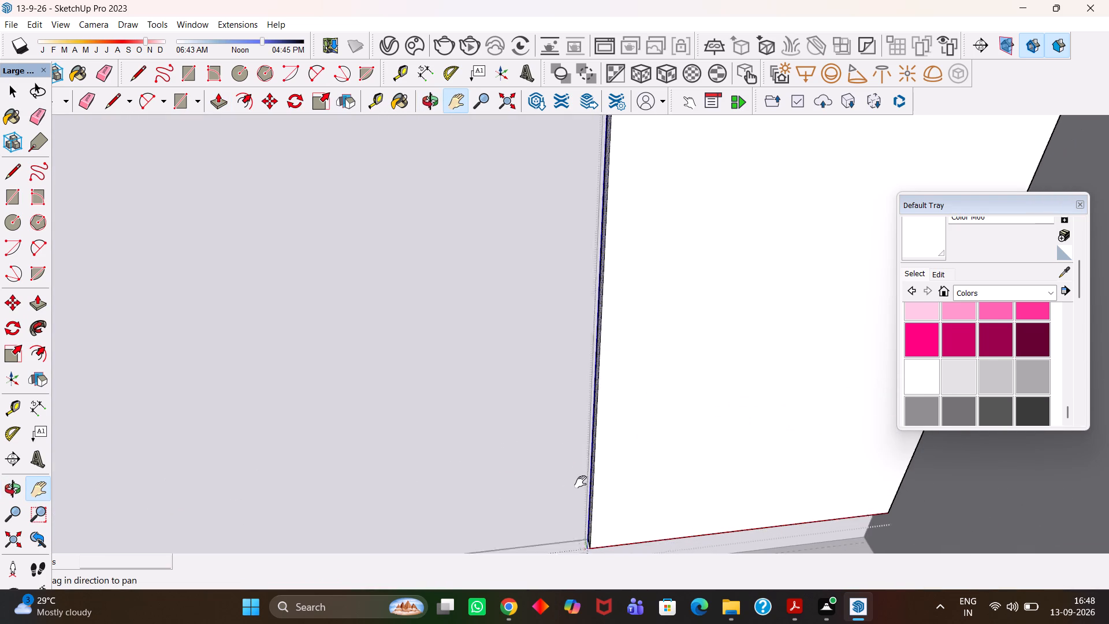
scroll(580, 482, down, 11)
drag(598, 391, 608, 505)
scroll(609, 508, down, 5)
middle_drag(634, 405, 619, 481)
key(space)
scroll(558, 478, down, 3)
key(h)
drag(558, 478, 573, 385)
middle_drag(594, 400, 591, 406)
scroll(590, 401, down, 1)
middle_click(591, 406)
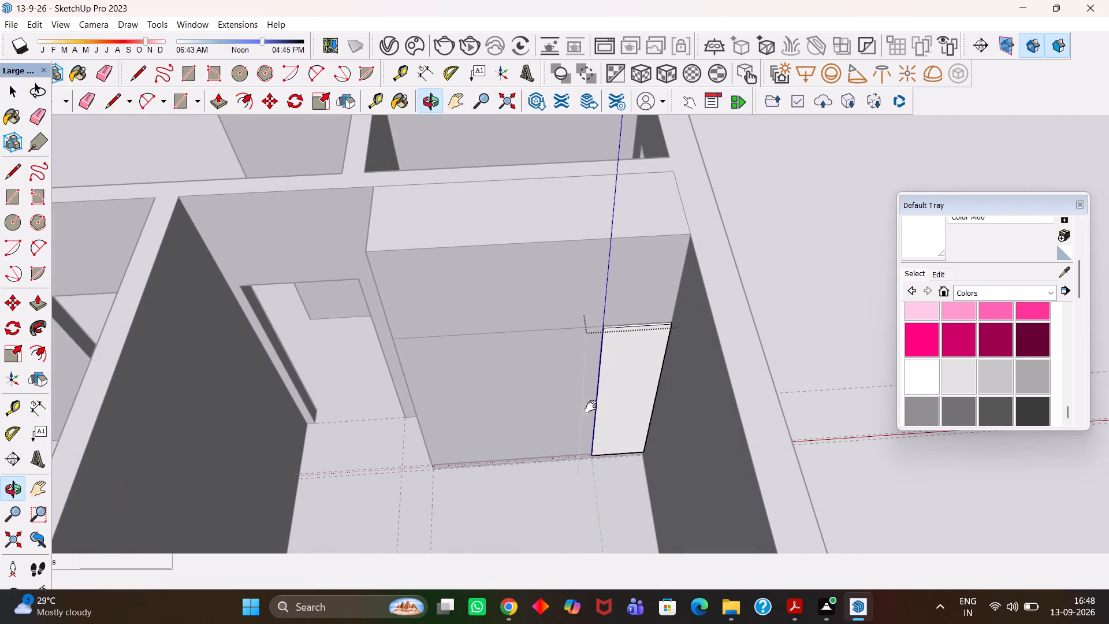
key(space)
click(607, 499)
Copy the door along the dividing edge to the doorway end of the wardrobe and divide the copy distance by 3 for evenly spaced doors.
click(617, 401)
scroll(613, 329, up, 5)
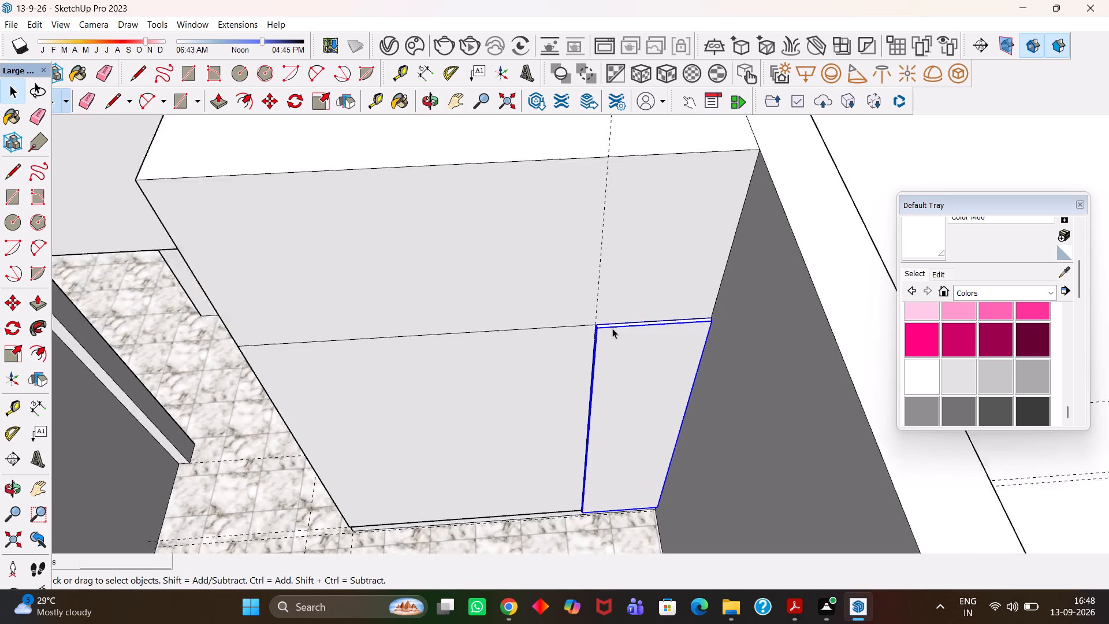
scroll(612, 328, up, 7)
key(m)
click(583, 322)
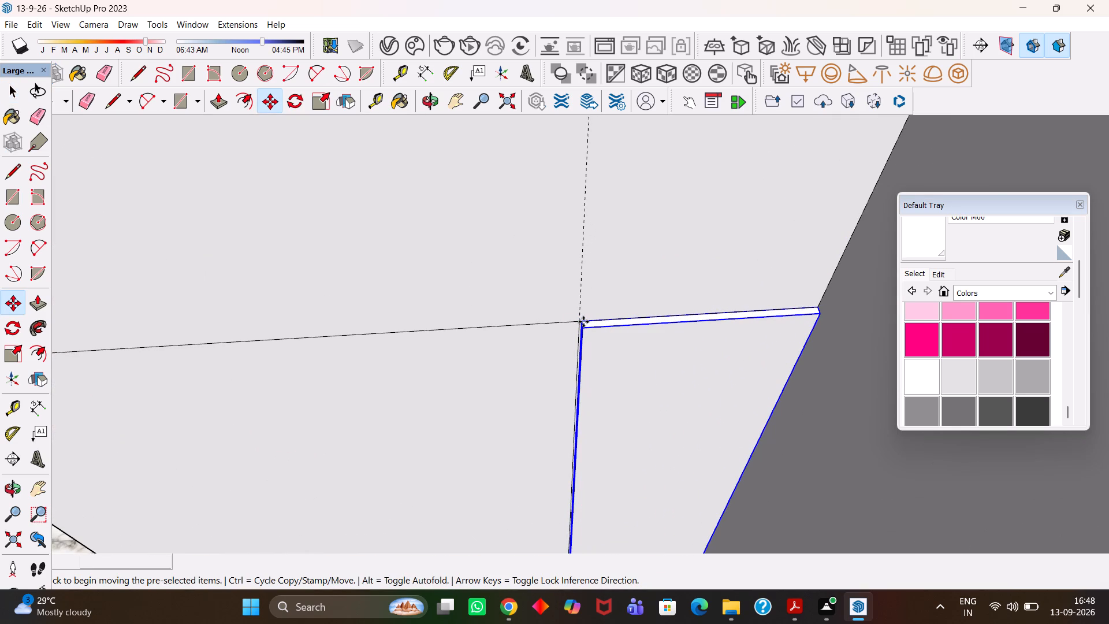
key(h)
scroll(478, 322, down, 4)
drag(361, 315, 511, 307)
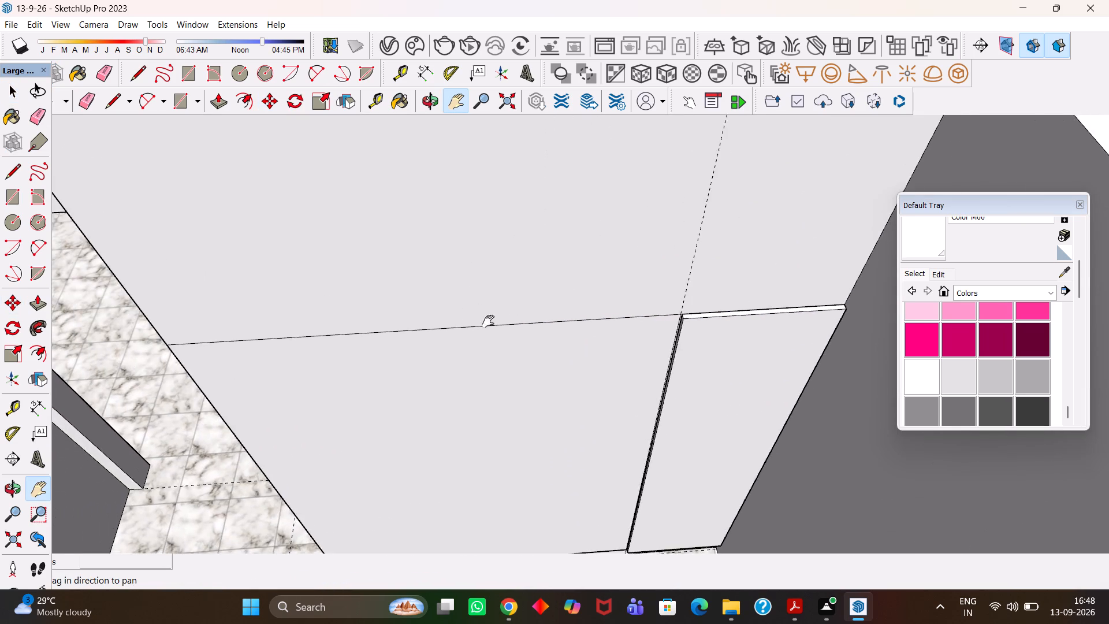
drag(399, 325, 504, 325)
key(Escape)
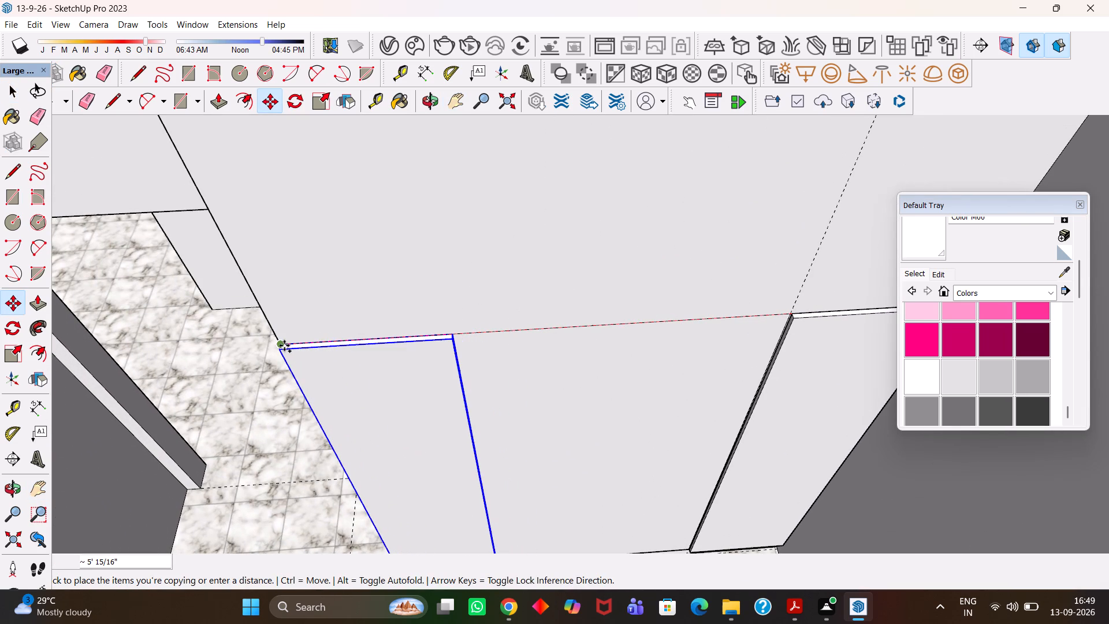
click(284, 346)
text(/3)
key(Return)
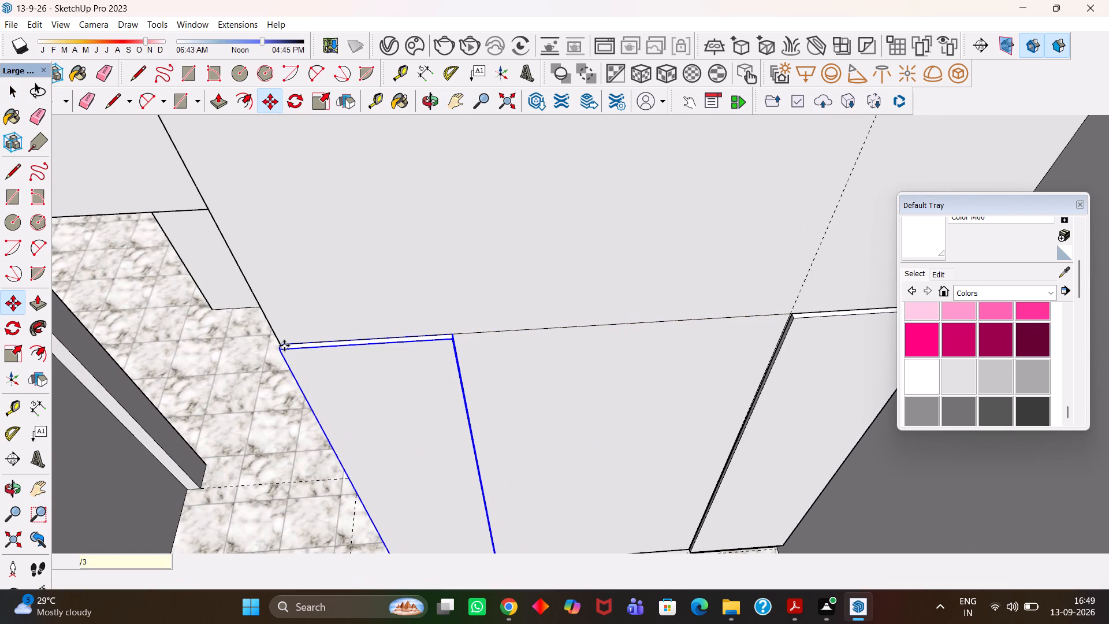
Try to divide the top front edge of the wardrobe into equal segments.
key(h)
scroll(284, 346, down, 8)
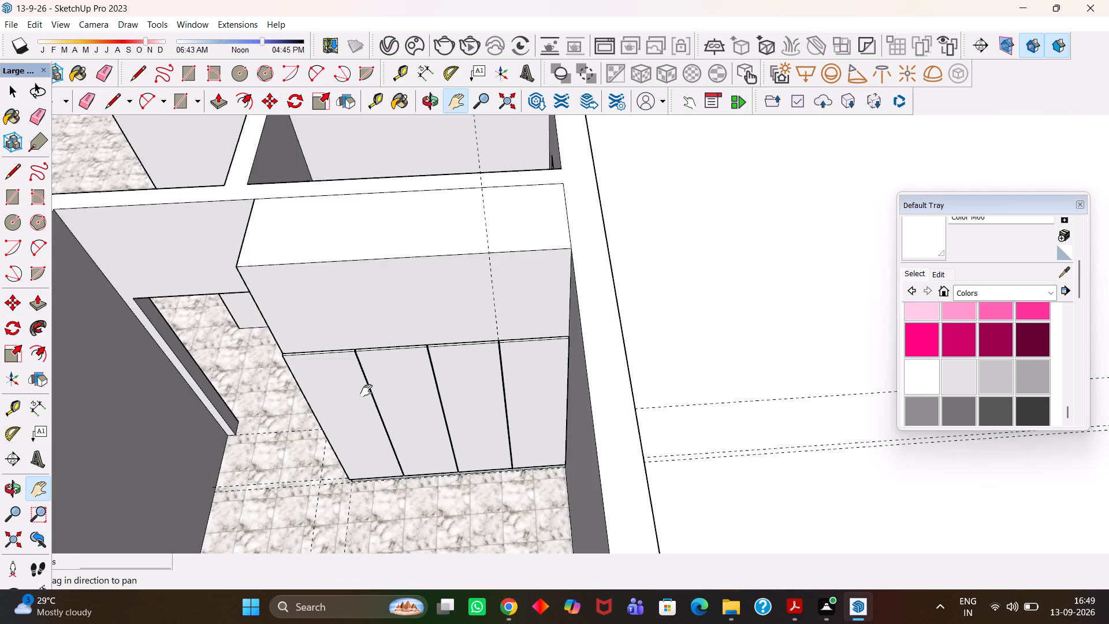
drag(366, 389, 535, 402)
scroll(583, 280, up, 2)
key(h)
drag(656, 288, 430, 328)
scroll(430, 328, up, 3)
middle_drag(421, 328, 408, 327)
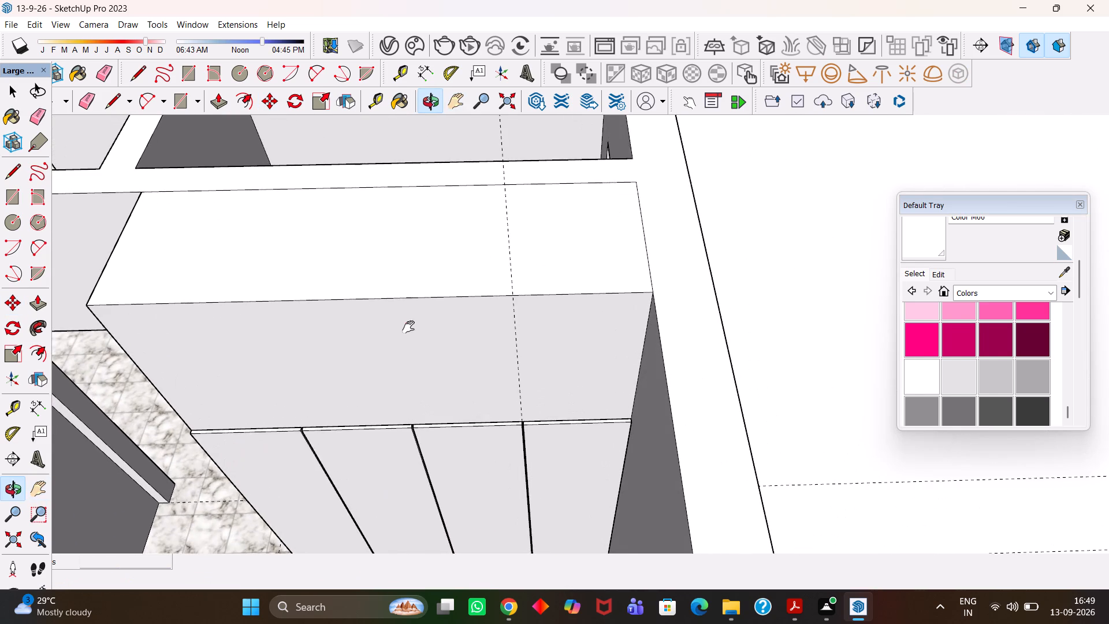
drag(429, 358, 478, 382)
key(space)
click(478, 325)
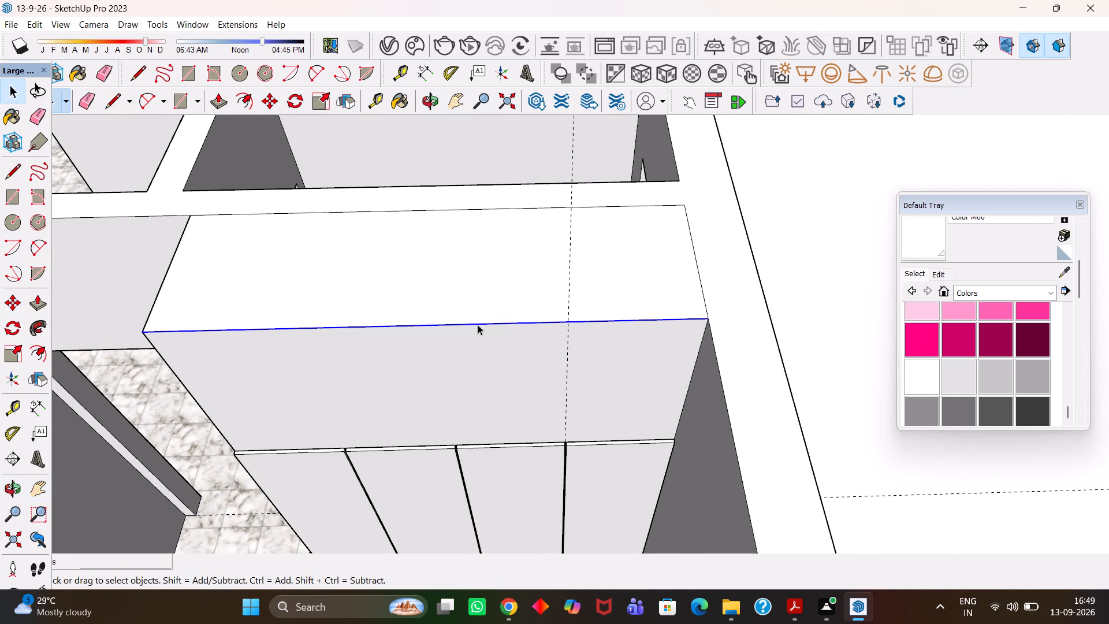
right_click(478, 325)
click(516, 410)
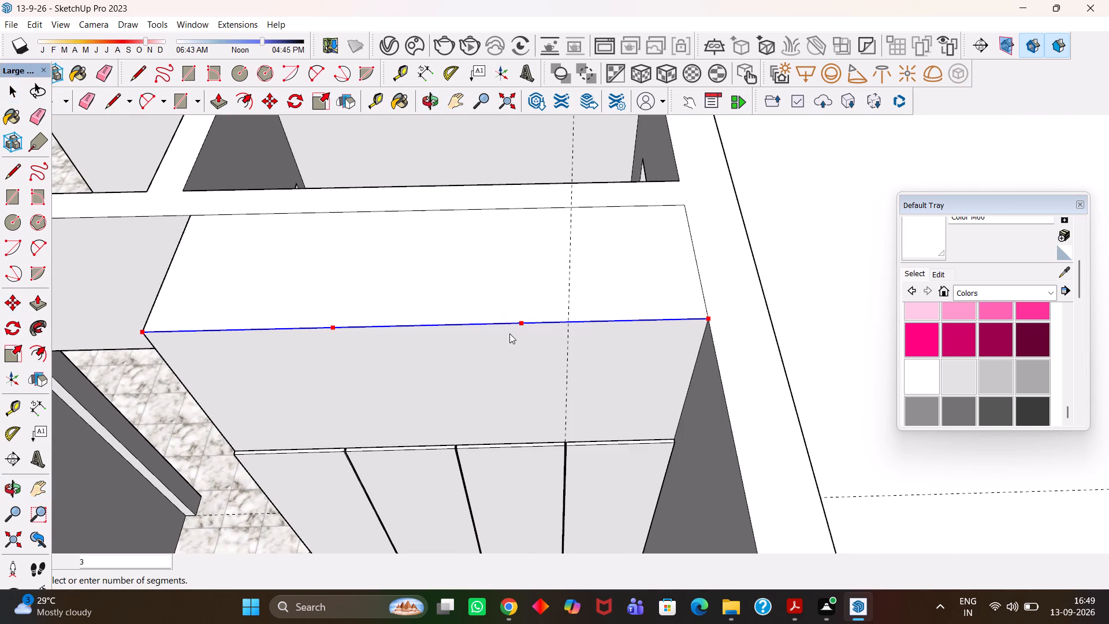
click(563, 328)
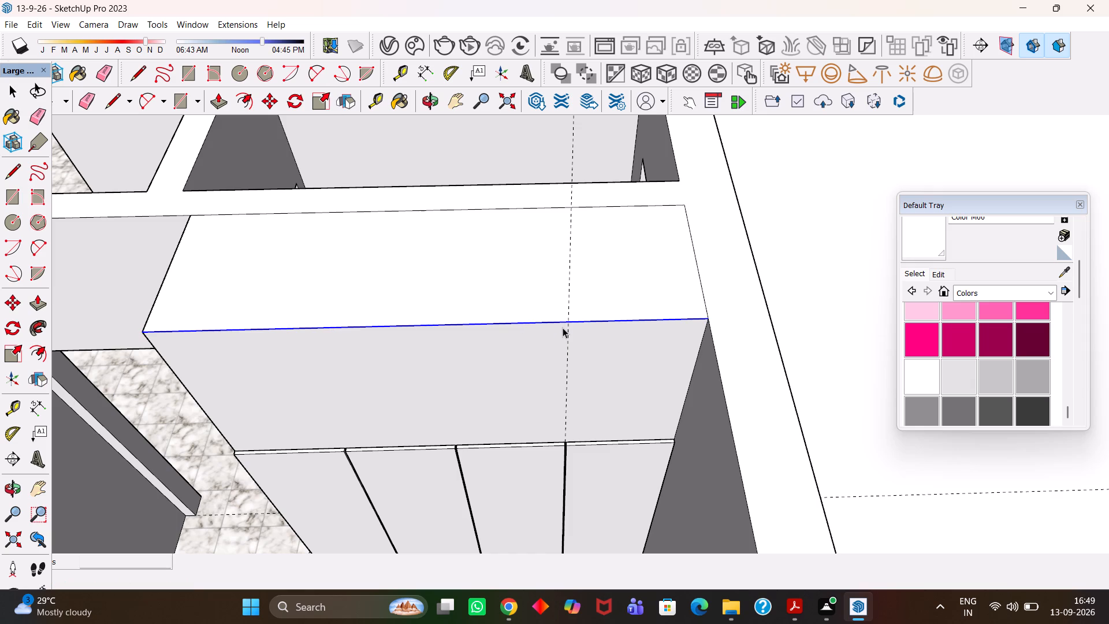
Draw a 3' by 1' 8 1/4" rectangle on the upper wardrobe front above the door beside the outer wall, starting at the guide.
key(t)
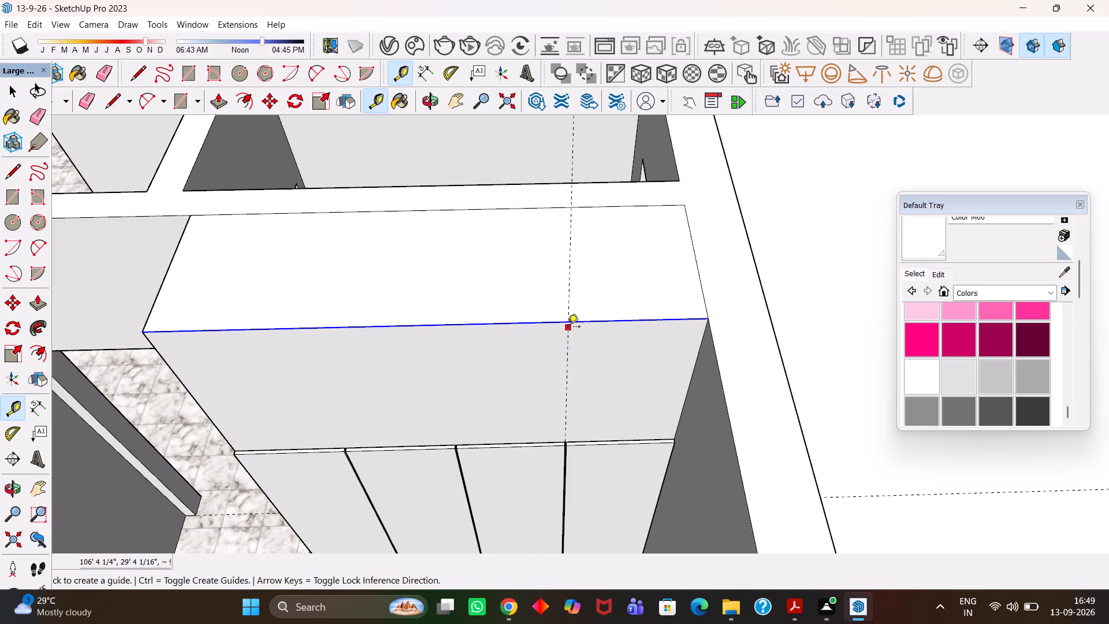
scroll(567, 324, up, 1)
key(r)
click(566, 322)
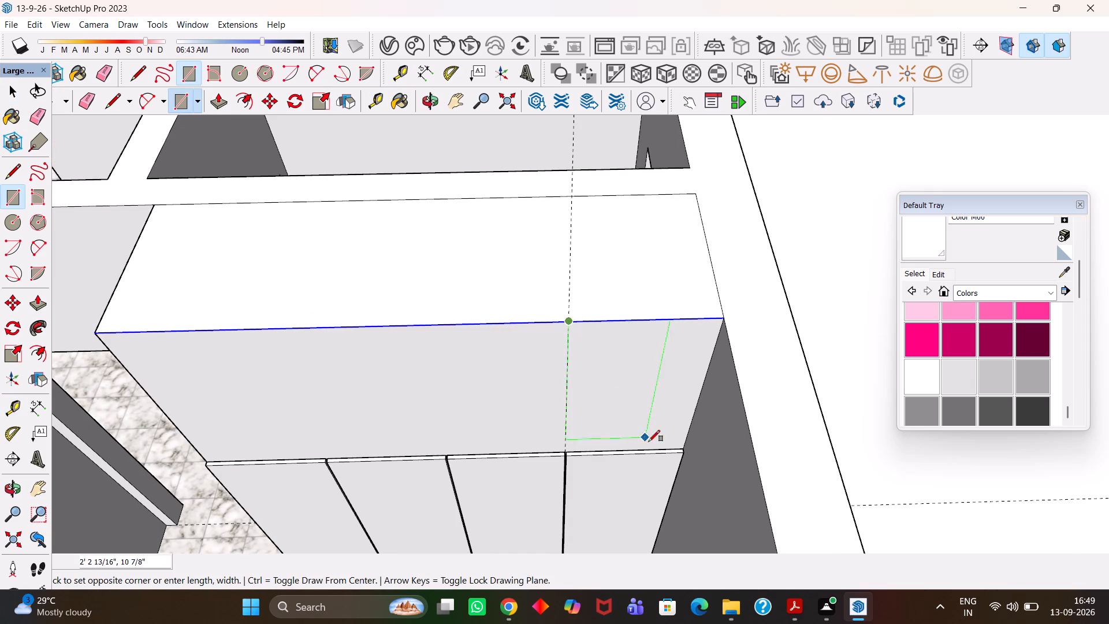
click(686, 444)
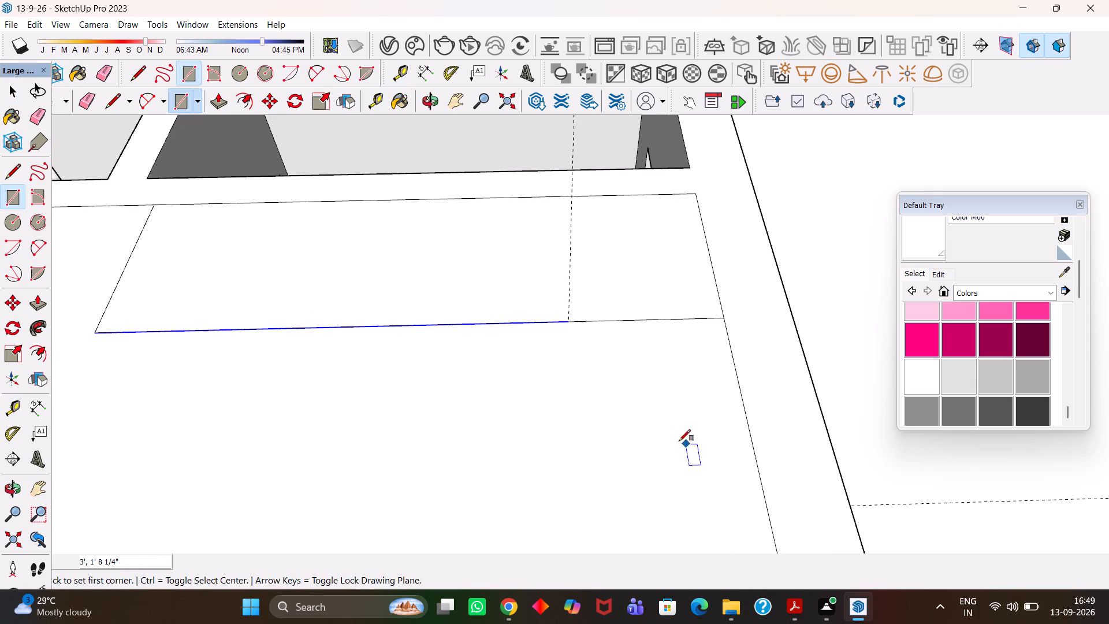
Delete the stray face covering the room in front of the wardrobe.
key(space)
click(592, 426)
key(Delete)
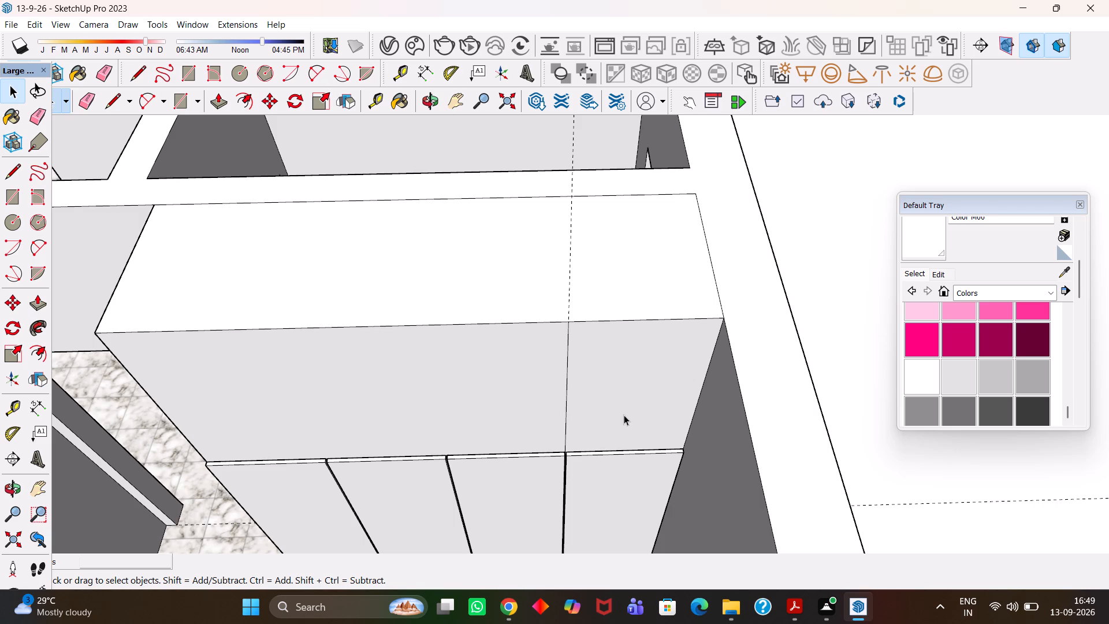
Copy the upper door face beside the outer wall down to the floor area in front of the wardrobe.
click(624, 415)
scroll(624, 415, down, 3)
key(m)
scroll(624, 415, down, 3)
key(m)
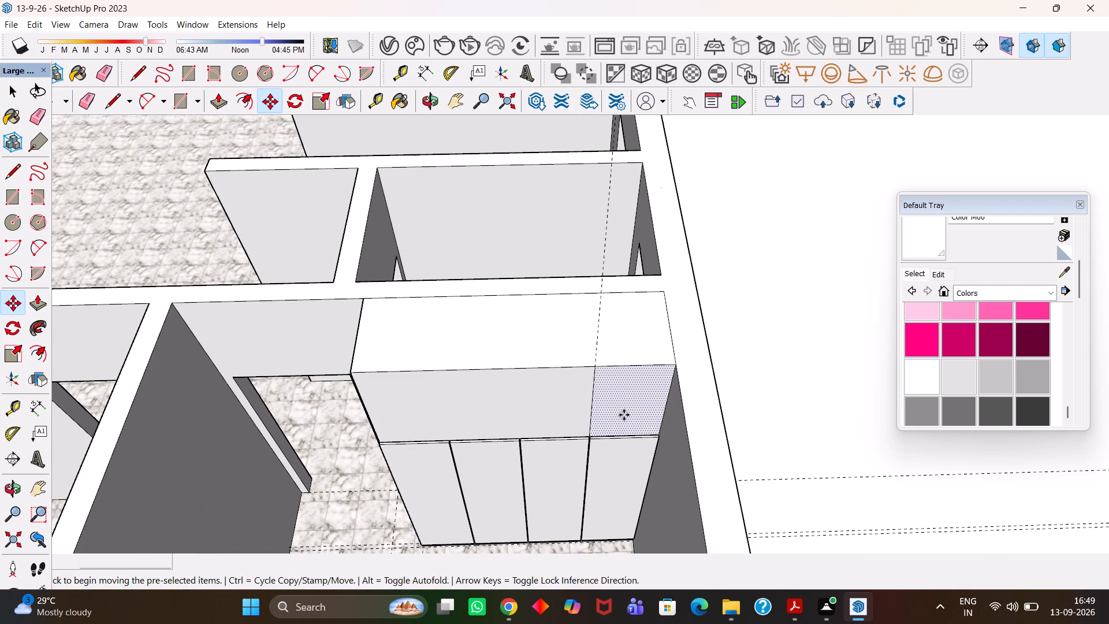
click(624, 415)
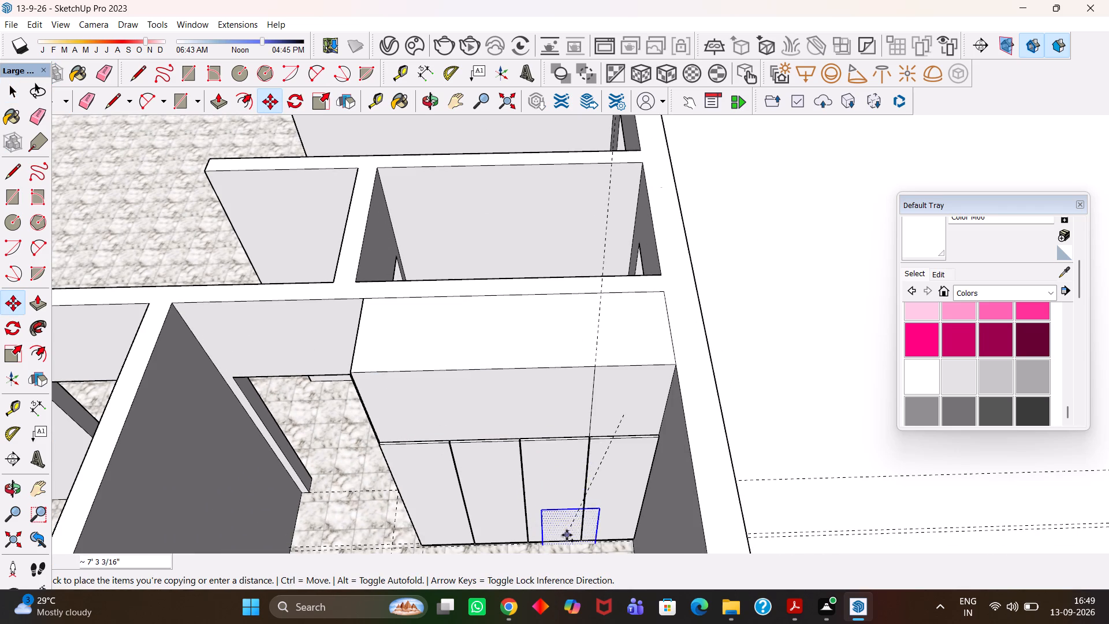
key(h)
drag(570, 542, 560, 459)
middle_drag(557, 456, 567, 466)
middle_click(567, 466)
key(Escape)
click(552, 502)
Extrude the copied upper door face to a thickness of 18 mm.
scroll(553, 495, up, 1)
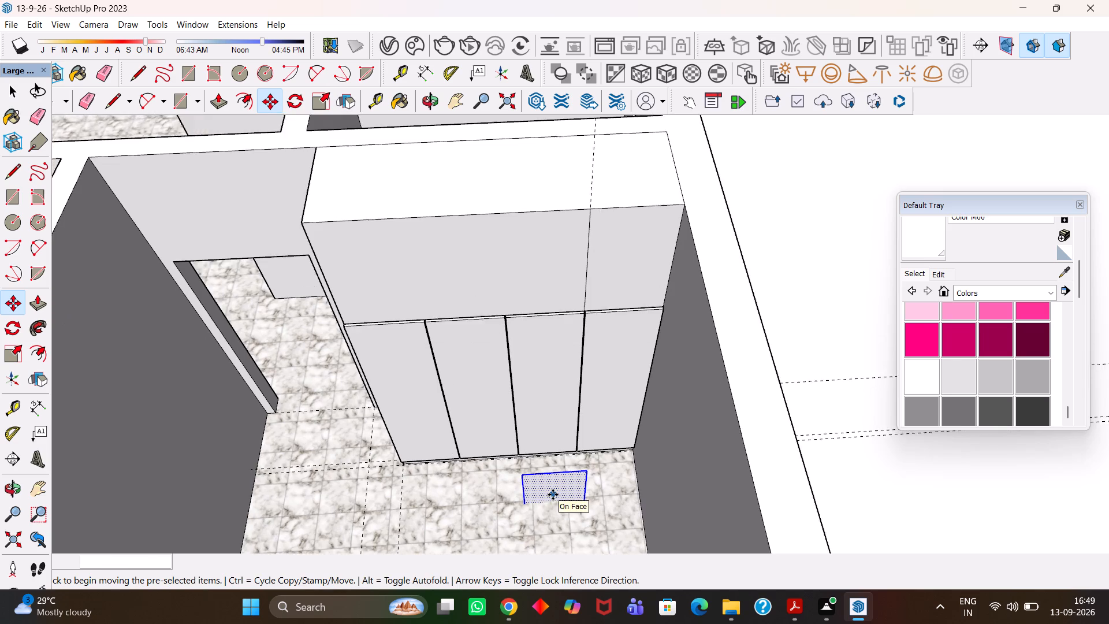
scroll(553, 495, up, 1)
key(p)
click(553, 495)
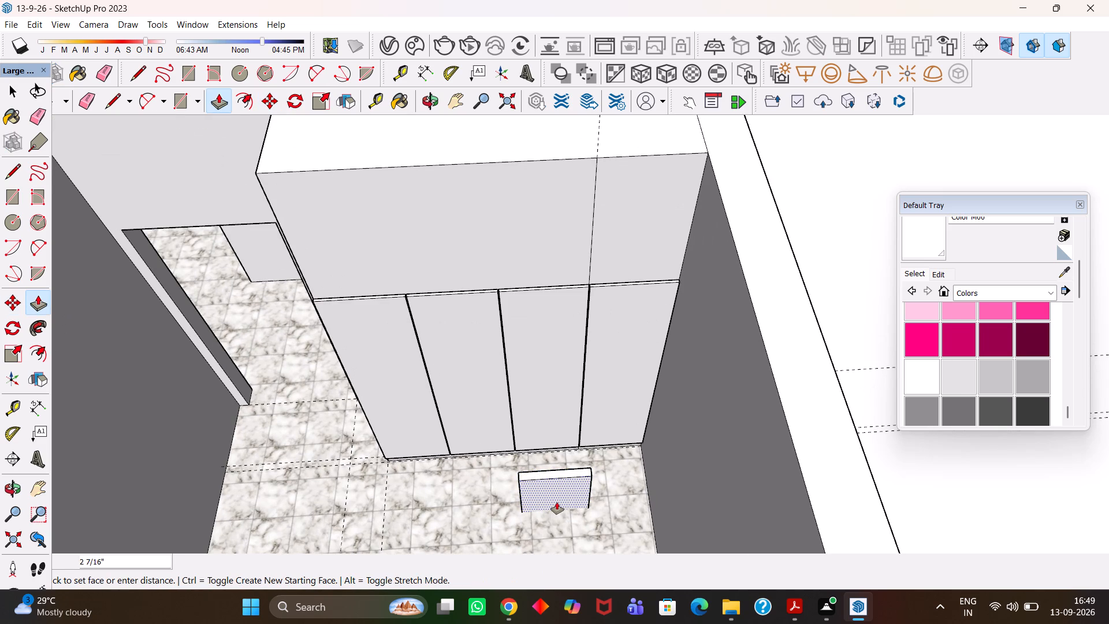
text(18mm)
key(Return)
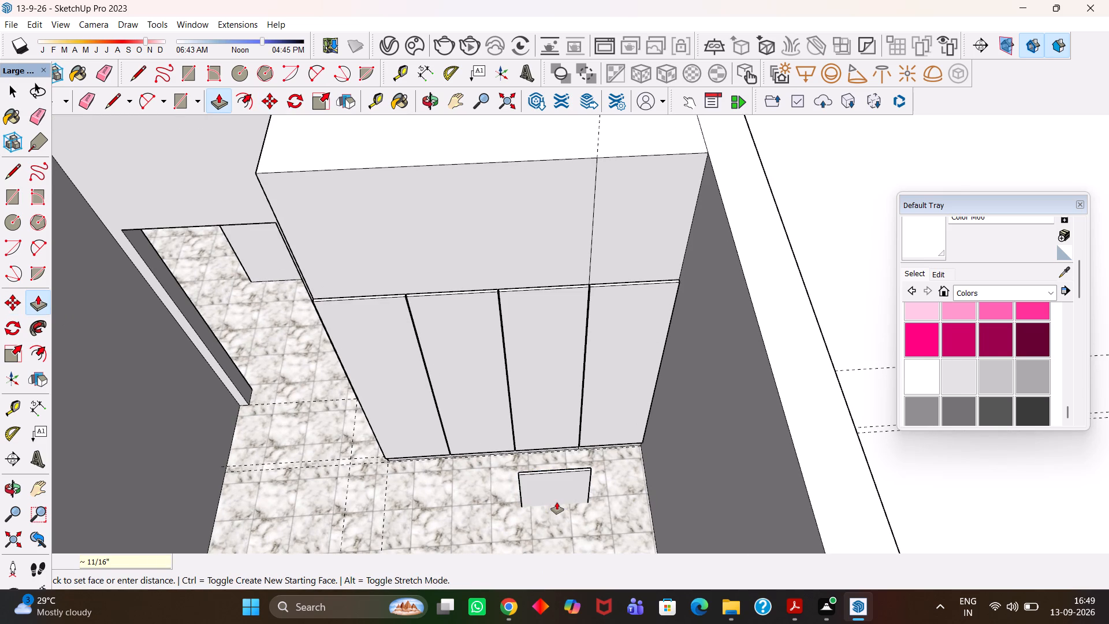
Group the extruded upper door panel lying on the floor in front of the wardrobe.
key(space)
scroll(557, 502, up, 2)
triple_click(557, 495)
right_click(557, 494)
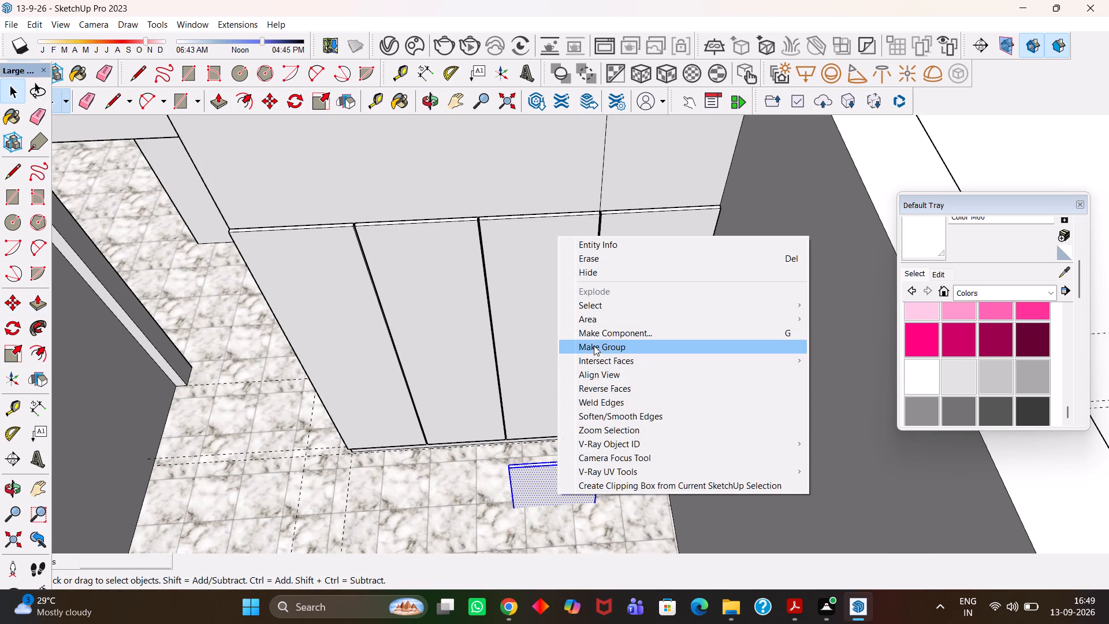
click(598, 346)
Move the upper door panel group onto the upper wardrobe front, aligning its corner with the wardrobe's top corner beside the outer wall.
key(m)
scroll(591, 455, up, 2)
click(600, 460)
key(h)
scroll(621, 441, down, 8)
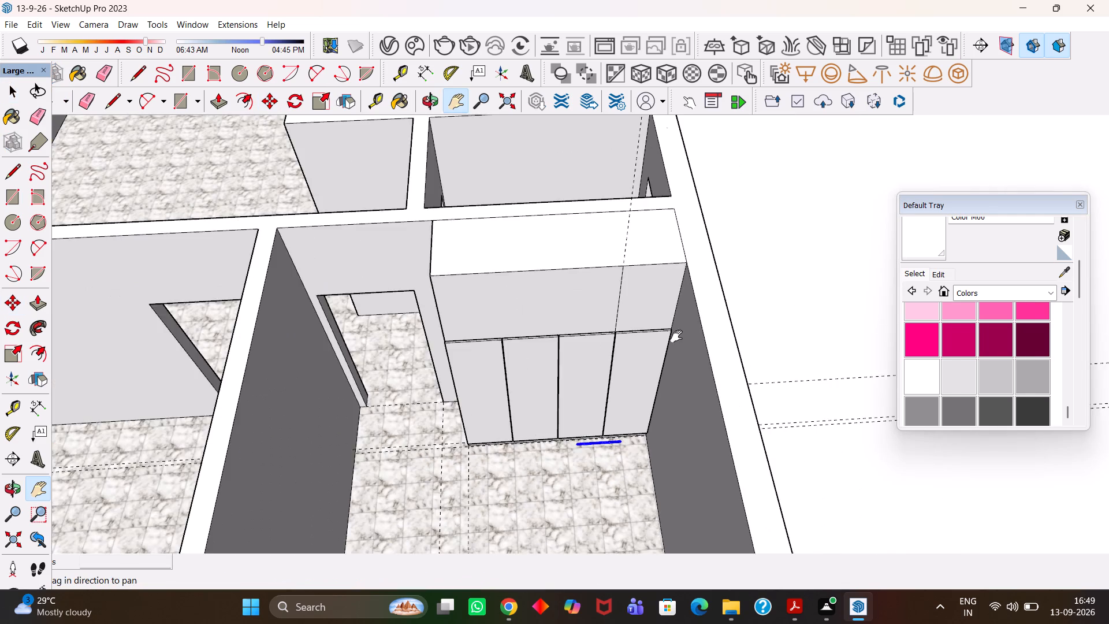
drag(676, 336, 648, 404)
scroll(636, 366, up, 4)
key(Escape)
click(666, 322)
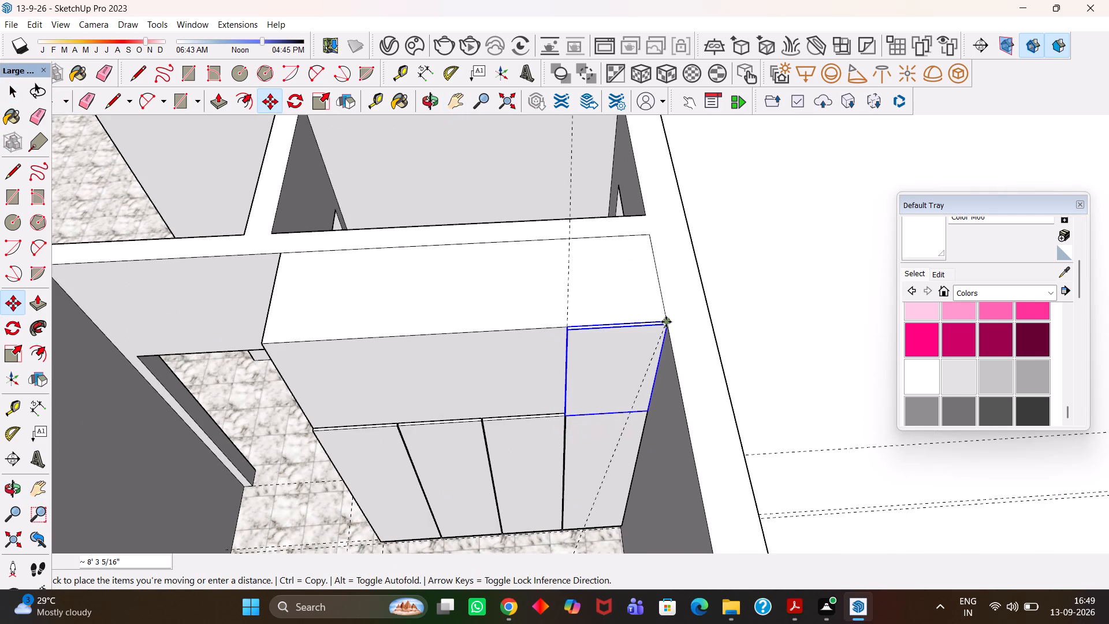
scroll(535, 322, up, 7)
middle_drag(592, 369, 582, 365)
Copy the upper door panel 5' 3/4" to the wardrobe's far end and divide the distance by 3 for evenly spaced copies.
key(m)
scroll(576, 352, up, 1)
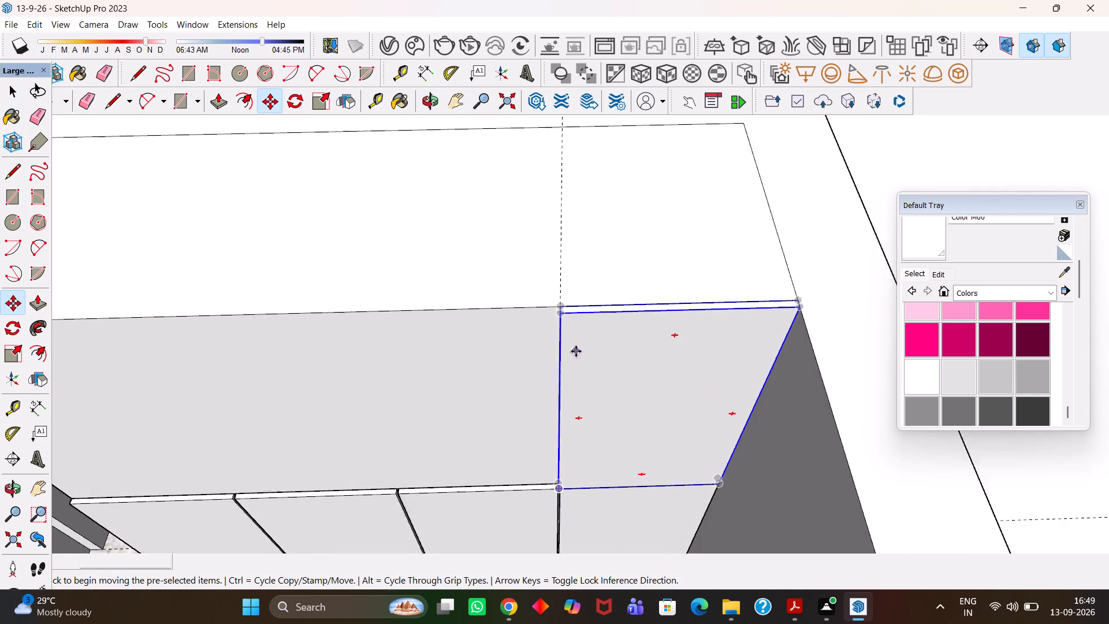
scroll(576, 351, up, 1)
scroll(560, 304, up, 3)
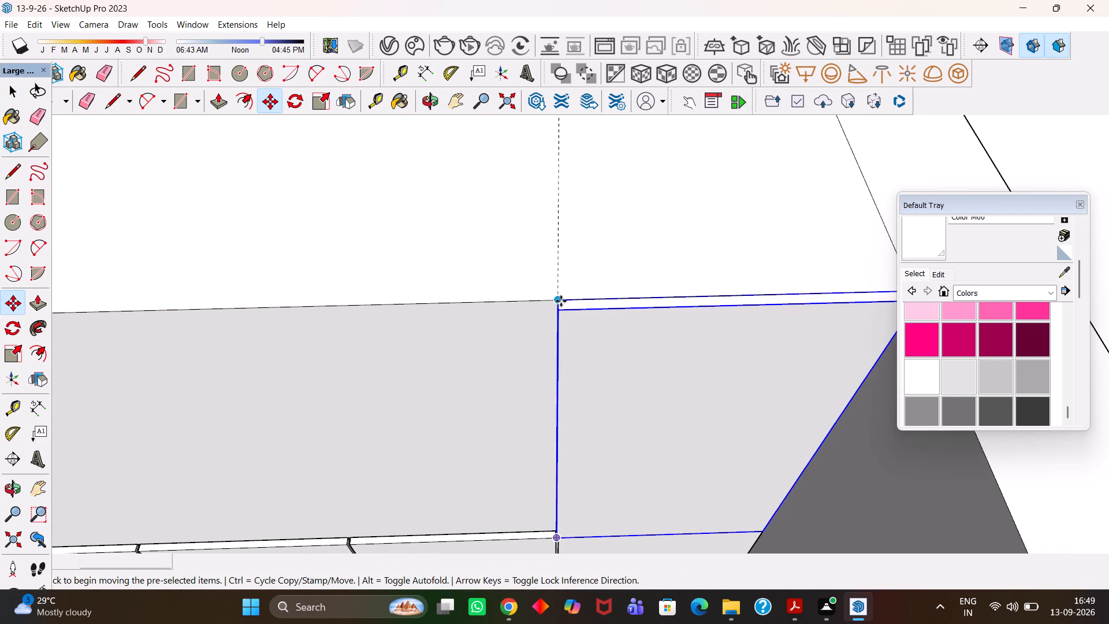
click(561, 301)
key(h)
scroll(467, 307, down, 4)
drag(369, 307, 486, 307)
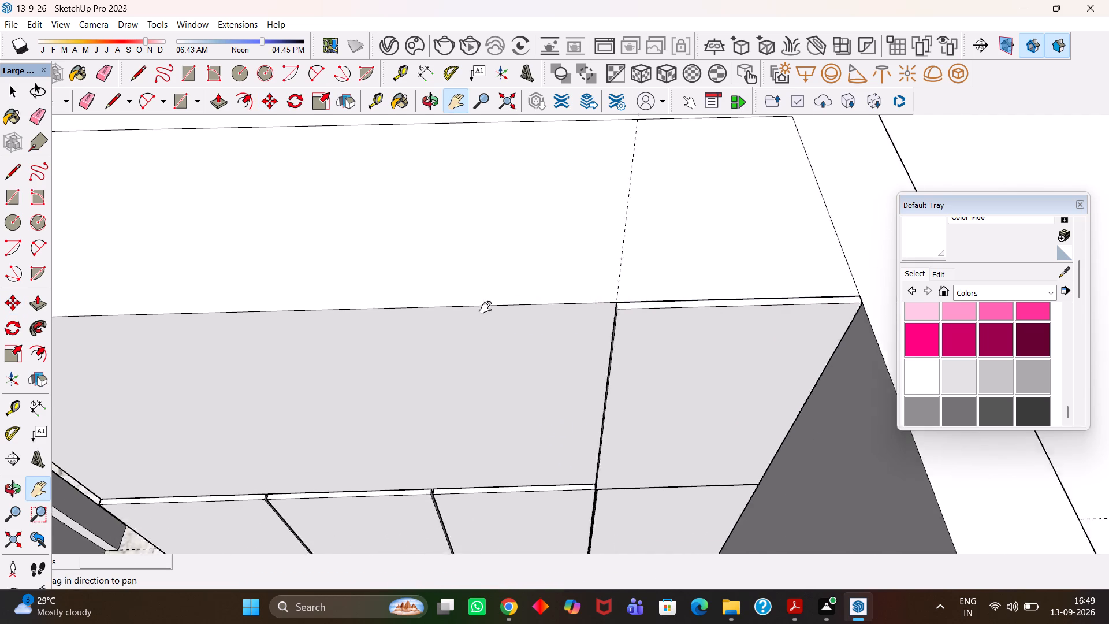
drag(486, 307, 552, 307)
drag(320, 307, 518, 320)
drag(278, 320, 420, 317)
key(Escape)
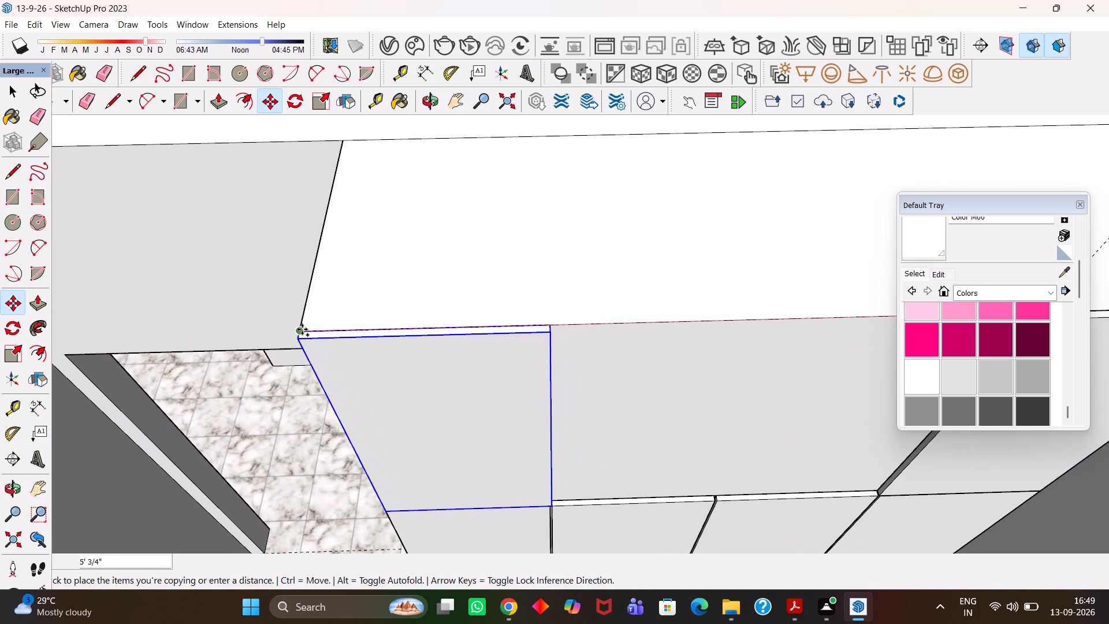
click(302, 329)
text(/3)
key(Return)
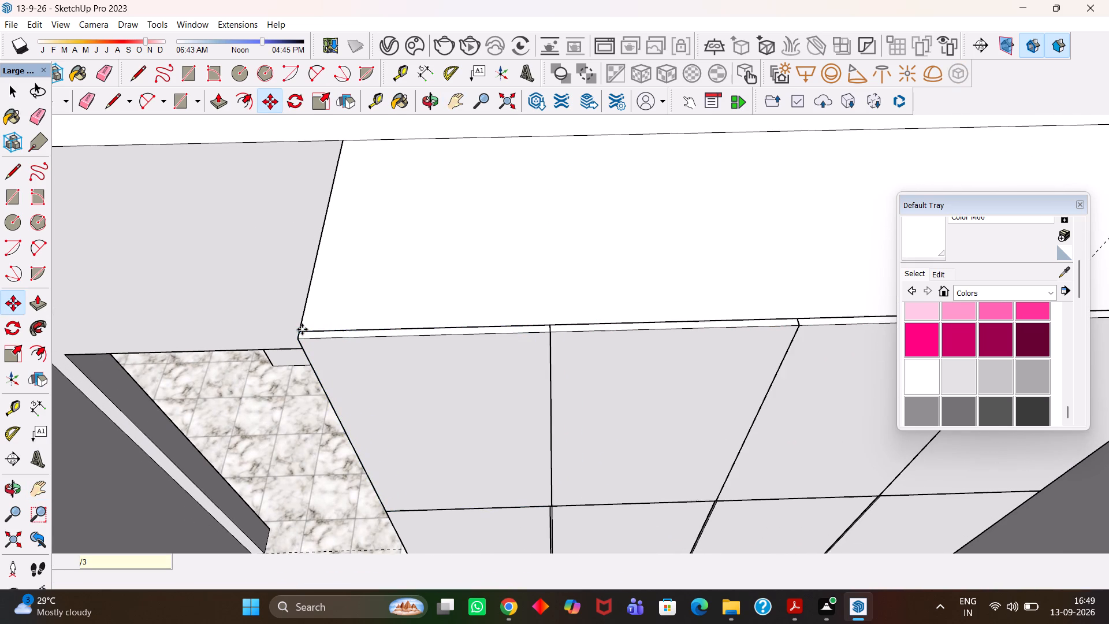
Examine the corner-room wardrobe's upper and lower door panels and the joints between them from several angles.
key(h)
scroll(292, 331, down, 10)
scroll(477, 450, up, 10)
middle_drag(359, 403, 372, 254)
scroll(371, 254, up, 2)
key(h)
scroll(373, 298, up, 8)
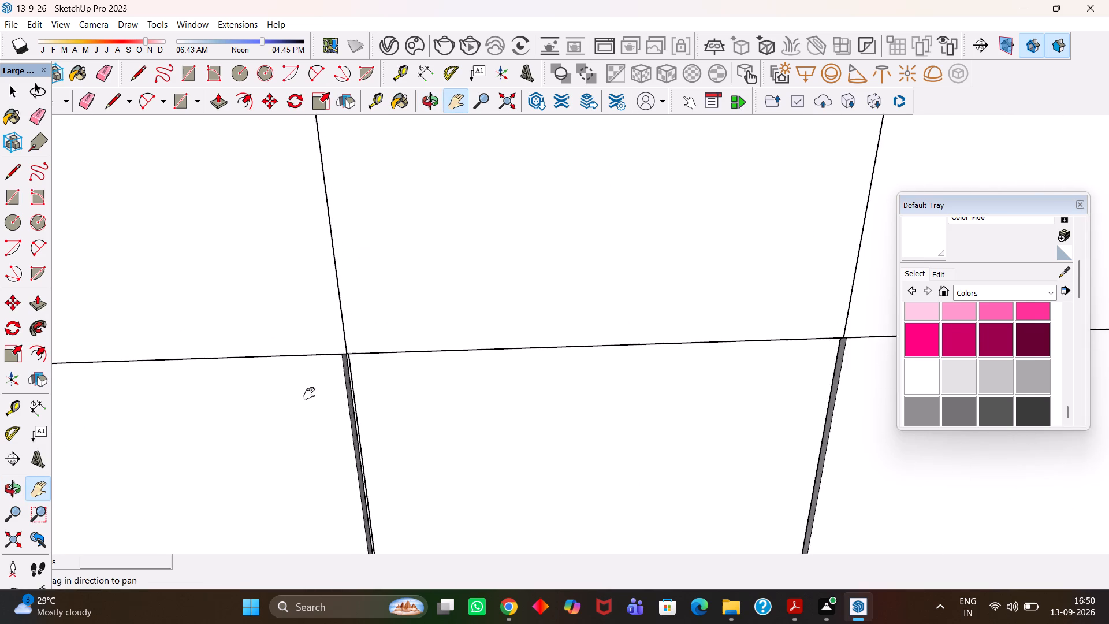
middle_drag(337, 403, 312, 198)
scroll(312, 198, up, 1)
middle_drag(475, 355, 440, 449)
key(h)
scroll(442, 460, down, 3)
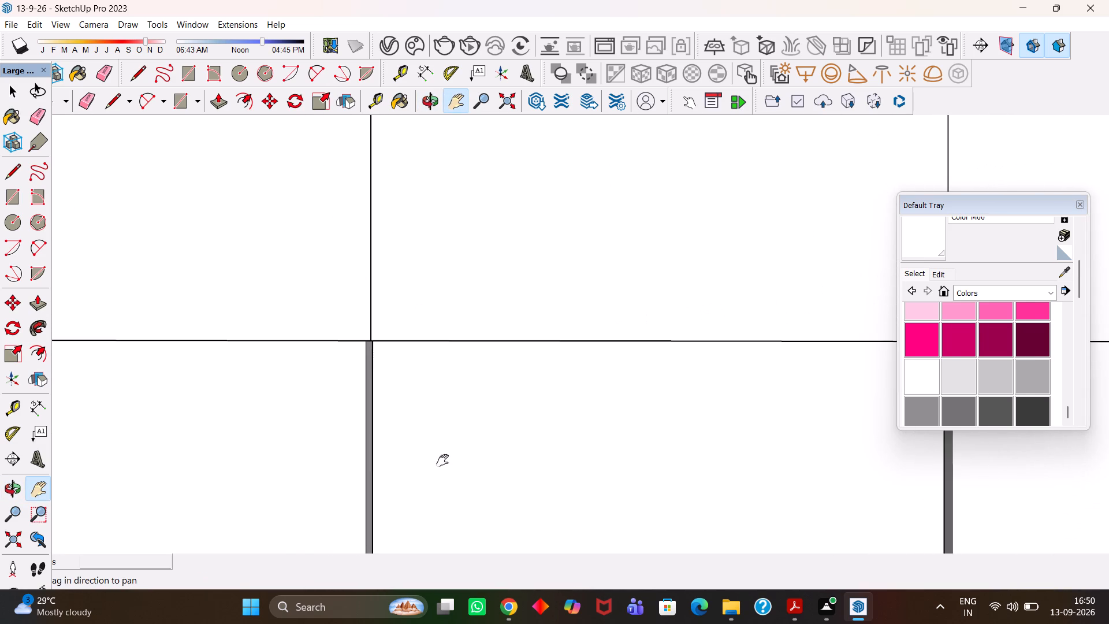
scroll(442, 460, down, 6)
middle_drag(463, 381, 494, 512)
scroll(496, 519, down, 11)
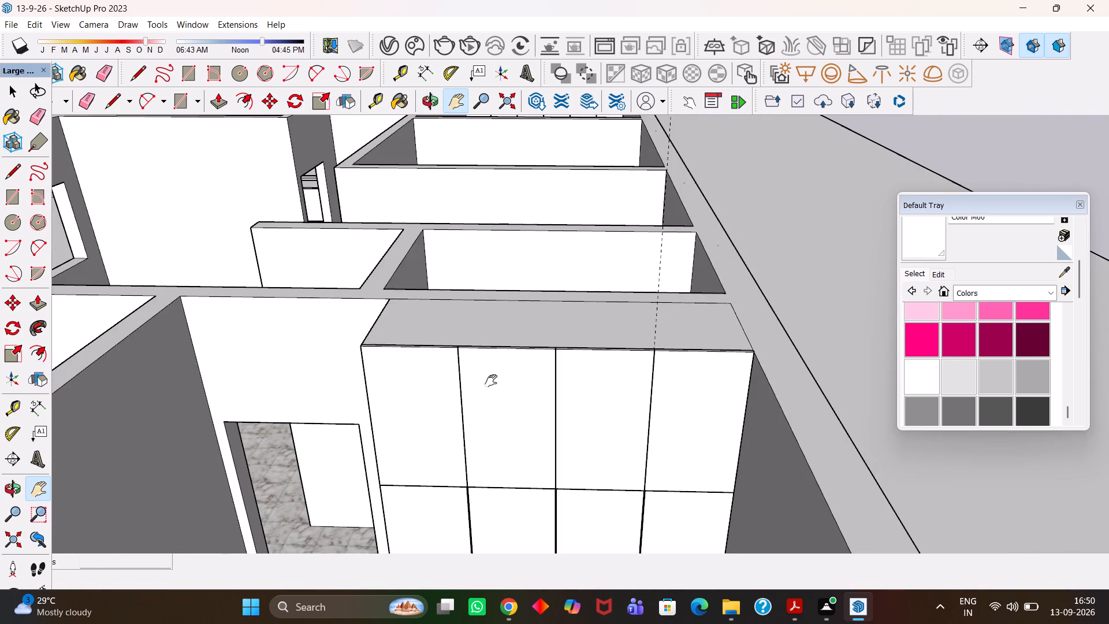
middle_drag(491, 381, 499, 487)
key(h)
drag(513, 503, 508, 418)
scroll(508, 418, down, 3)
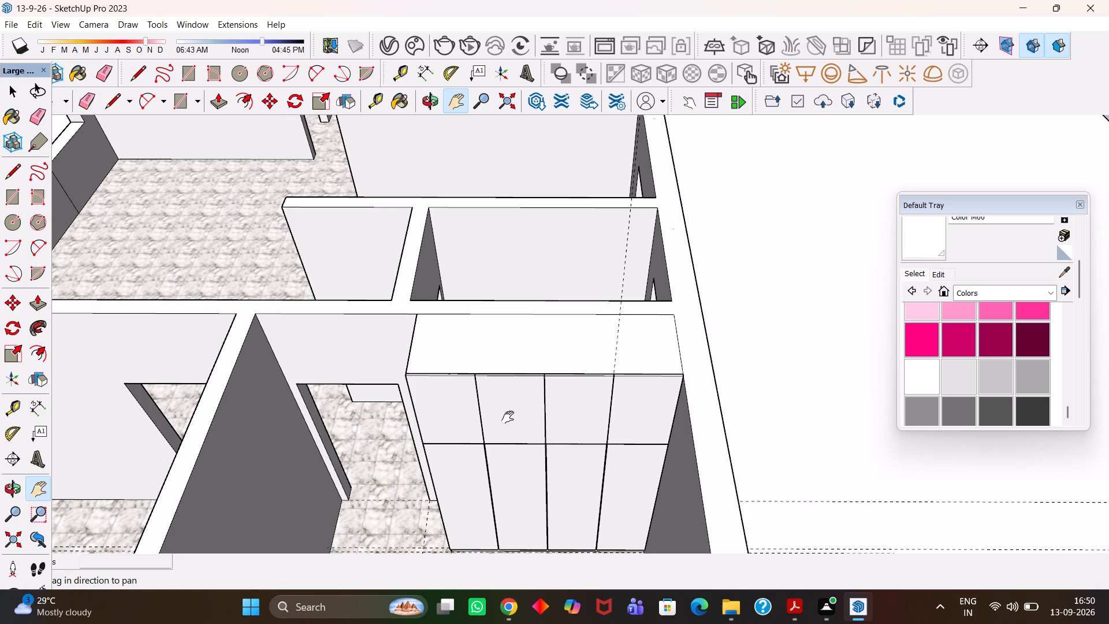
scroll(508, 417, down, 1)
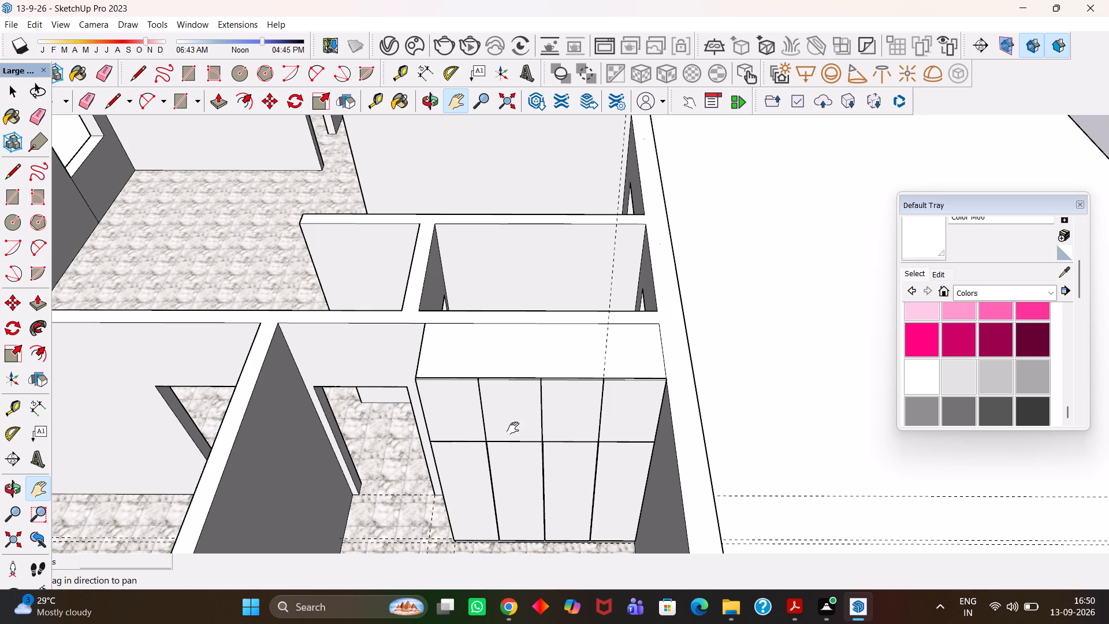
key(h)
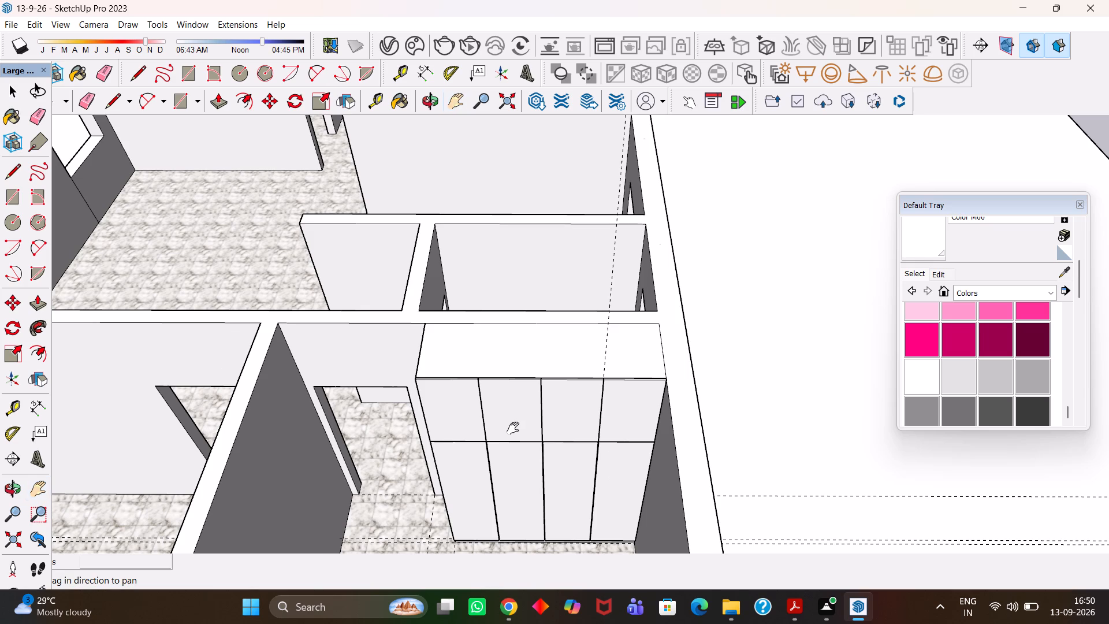
scroll(513, 428, down, 5)
key(h)
scroll(506, 435, up, 1)
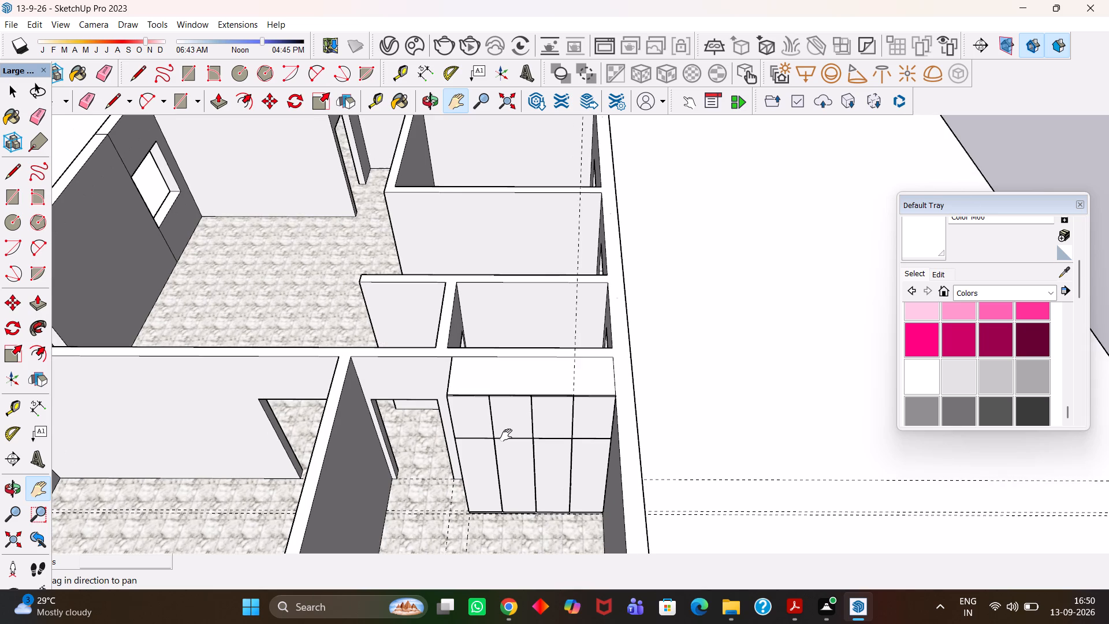
key(h)
scroll(506, 435, up, 1)
scroll(506, 435, down, 4)
key(h)
scroll(555, 415, up, 3)
middle_drag(550, 414, 557, 415)
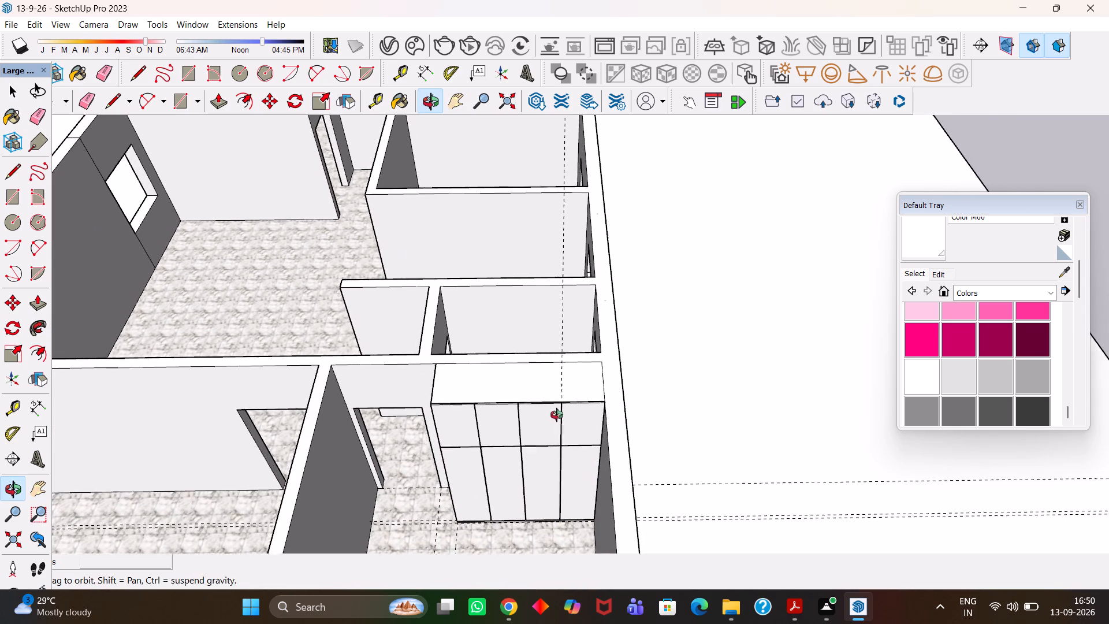
middle_drag(557, 415, 557, 415)
Erase the guide running over the wardrobe top and the guides extending beyond the outer wall.
key(e)
scroll(557, 415, up, 1)
click(562, 390)
click(705, 489)
drag(711, 506, 716, 532)
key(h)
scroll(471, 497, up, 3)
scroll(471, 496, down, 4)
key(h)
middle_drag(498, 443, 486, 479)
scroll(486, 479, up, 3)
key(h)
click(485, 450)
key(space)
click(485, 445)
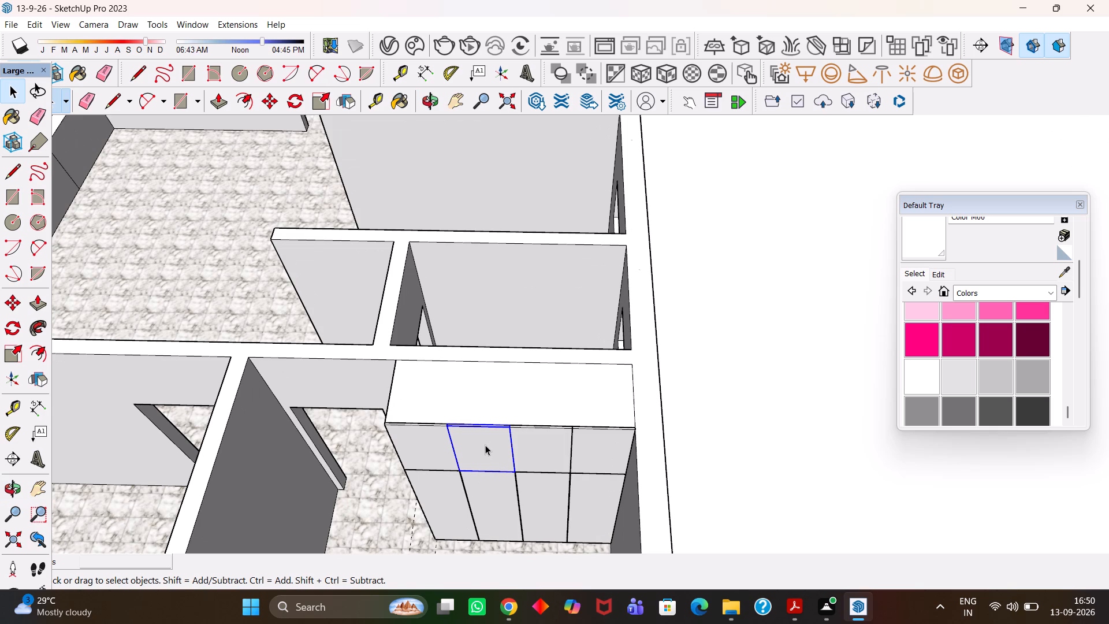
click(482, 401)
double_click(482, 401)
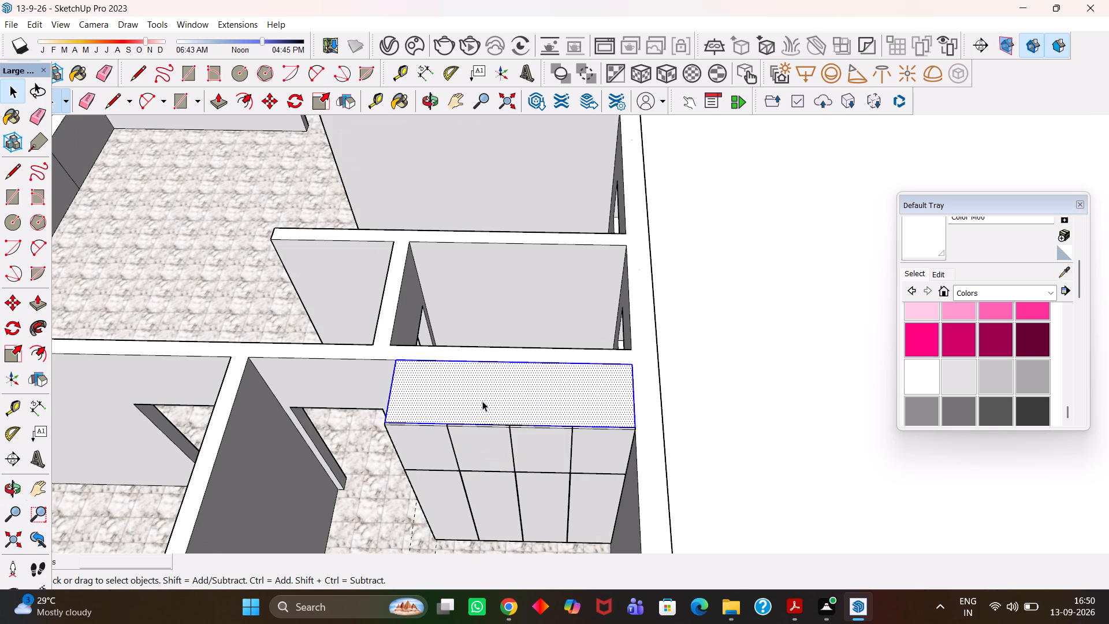
Erase the remaining guide crossing the floor in front of the corner-room wardrobe.
key(h)
scroll(482, 401, down, 8)
scroll(489, 445, up, 3)
scroll(489, 445, down, 3)
key(h)
drag(486, 480, 609, 421)
middle_drag(575, 430, 579, 459)
key(e)
scroll(571, 460, up, 2)
drag(580, 465, 551, 465)
Place a floor guide 2' from the wall the middle room shares with the bedroom that has the brown-panelled wardrobe.
key(h)
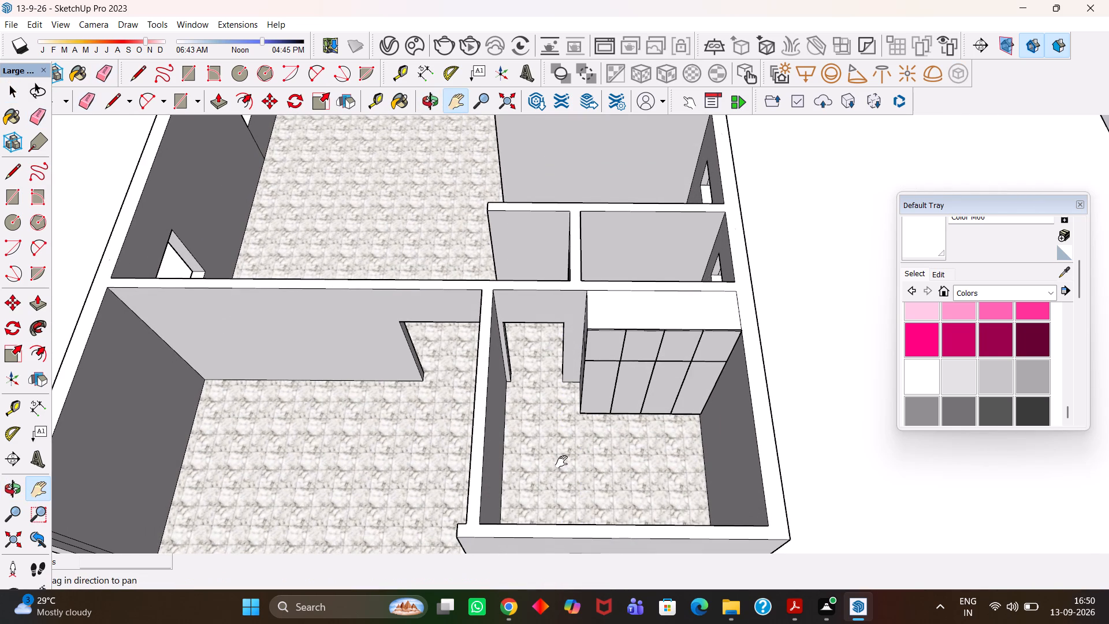
scroll(561, 462, up, 1)
key(h)
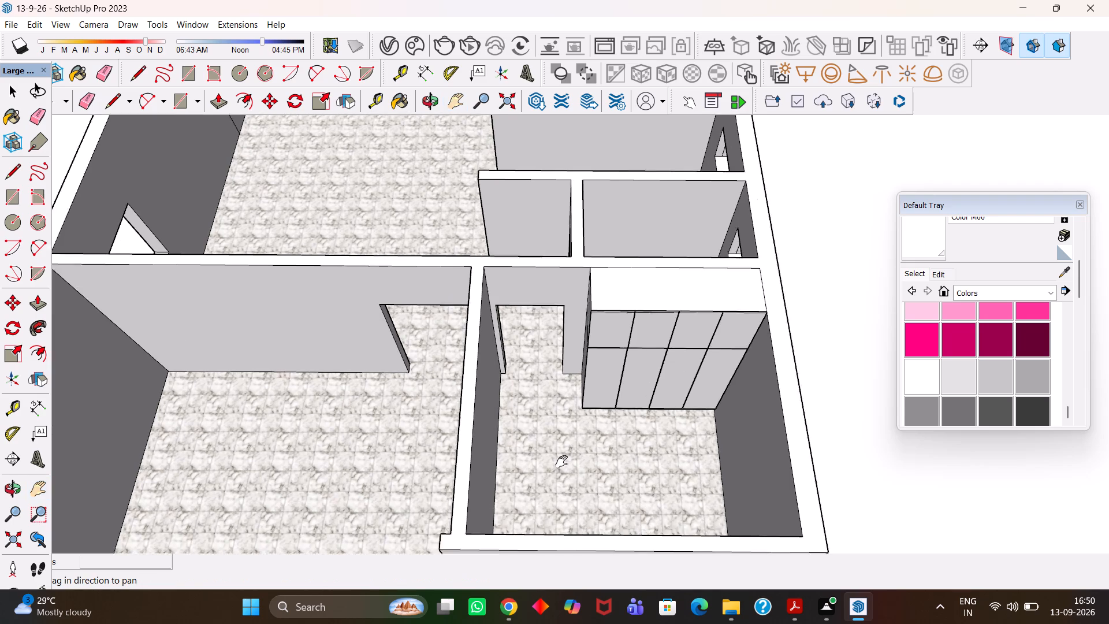
scroll(561, 462, up, 1)
scroll(560, 461, down, 9)
drag(548, 402, 558, 468)
scroll(557, 462, down, 3)
middle_drag(565, 384, 559, 454)
scroll(559, 454, up, 1)
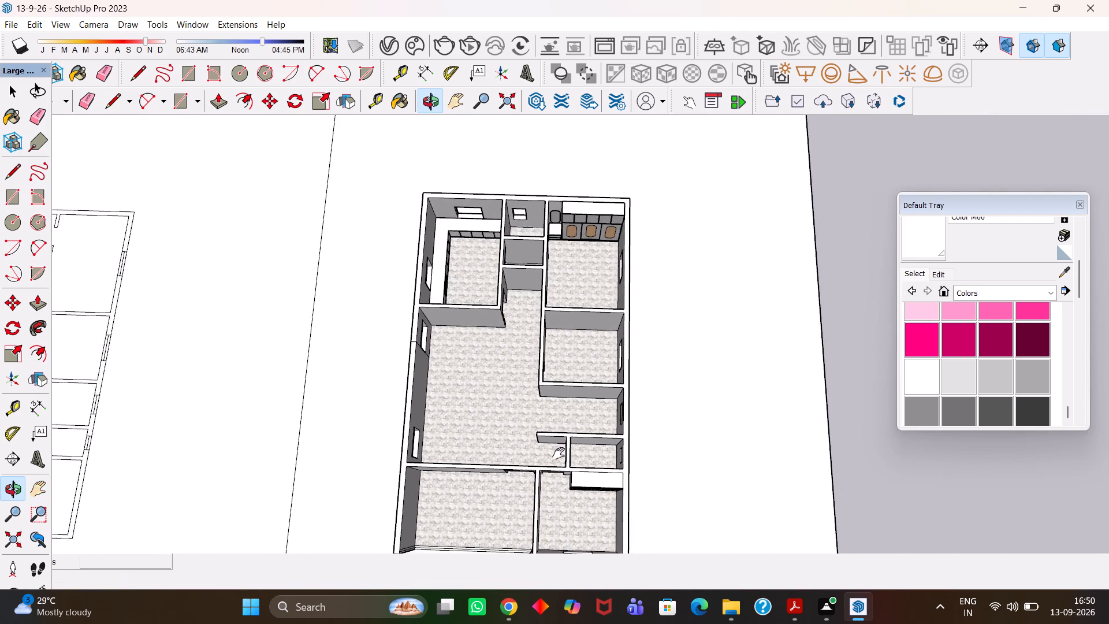
drag(581, 374, 568, 476)
scroll(564, 389, up, 5)
scroll(568, 444, up, 1)
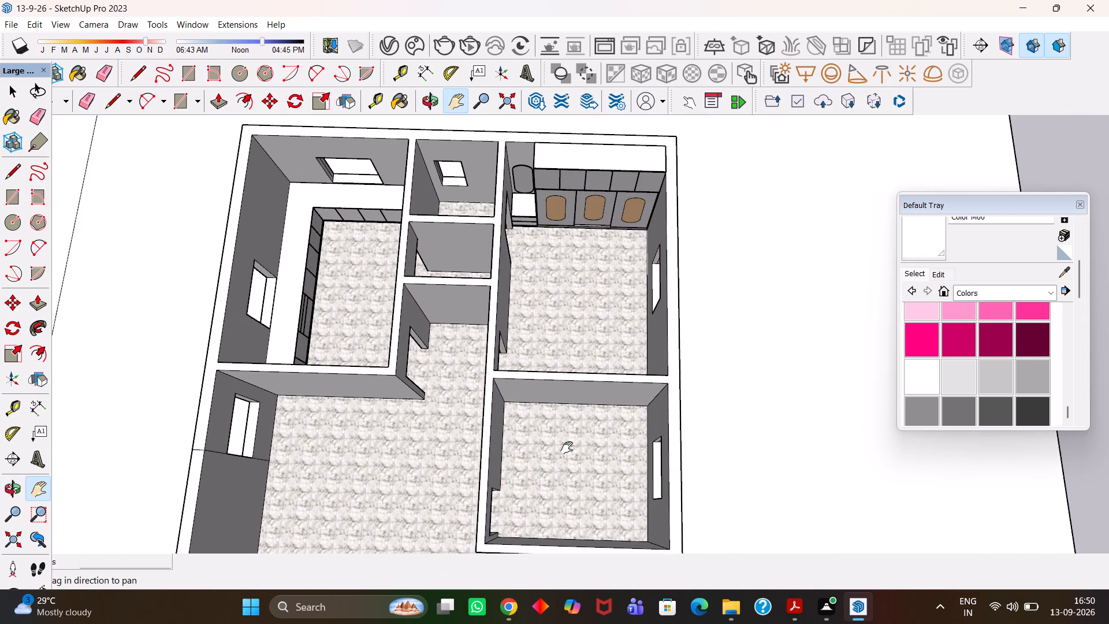
scroll(567, 448, up, 3)
middle_drag(567, 450, 578, 454)
scroll(578, 454, up, 2)
middle_drag(579, 456, 577, 372)
scroll(577, 372, up, 1)
key(h)
scroll(577, 393, up, 2)
middle_drag(569, 419, 569, 408)
key(t)
click(559, 389)
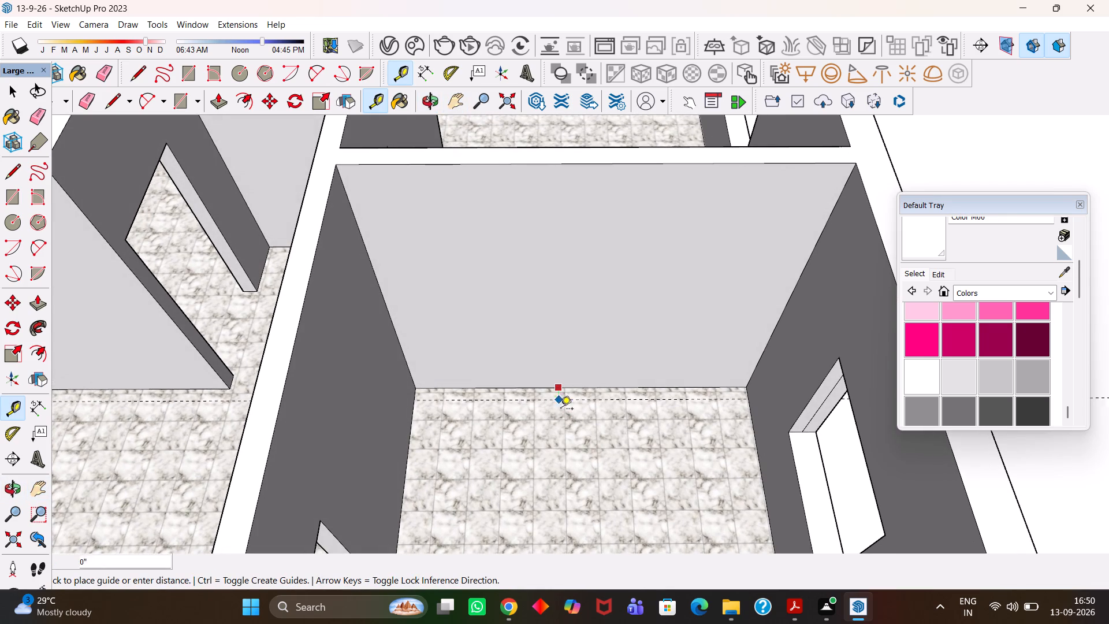
text(2')
key(Return)
Draw an 11' by 2' rectangle on the middle room's floor between the back wall and the guide.
key(r)
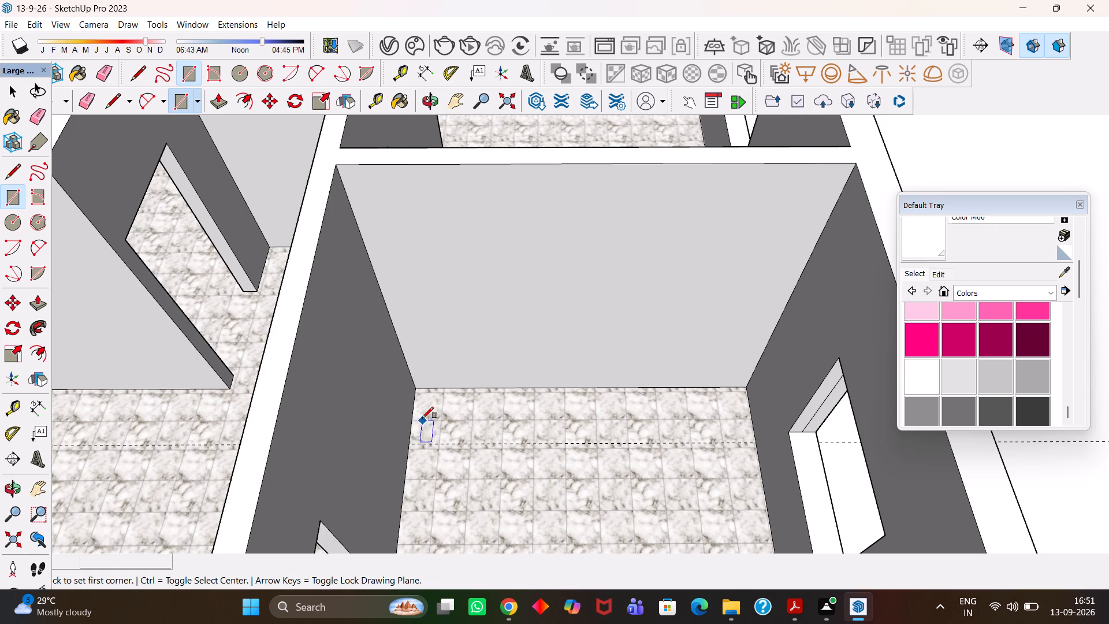
click(417, 392)
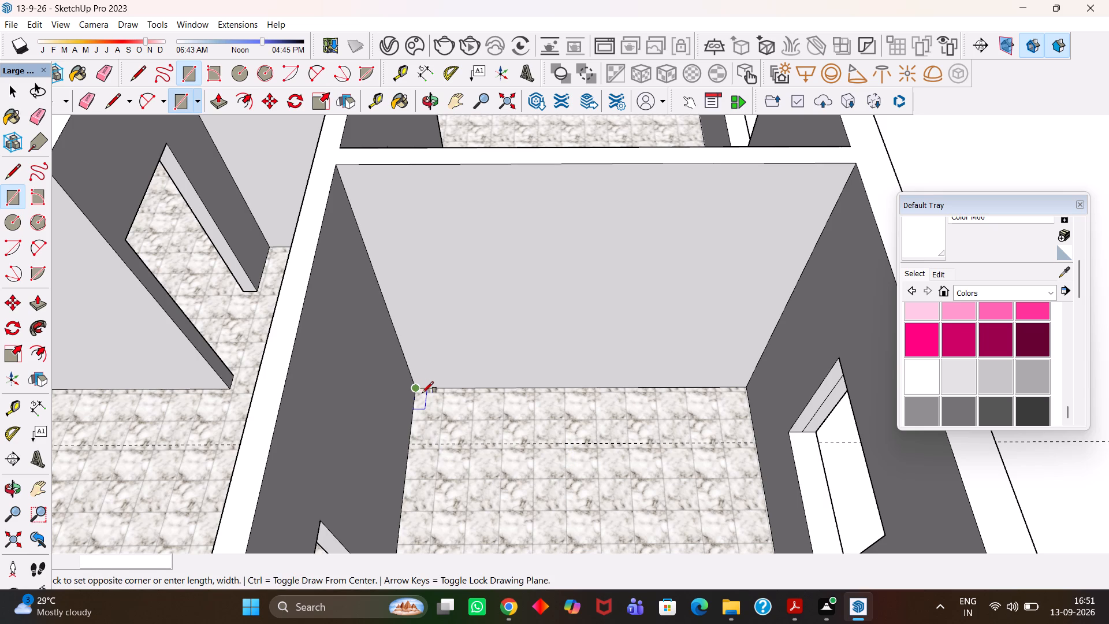
click(755, 445)
scroll(616, 431, up, 2)
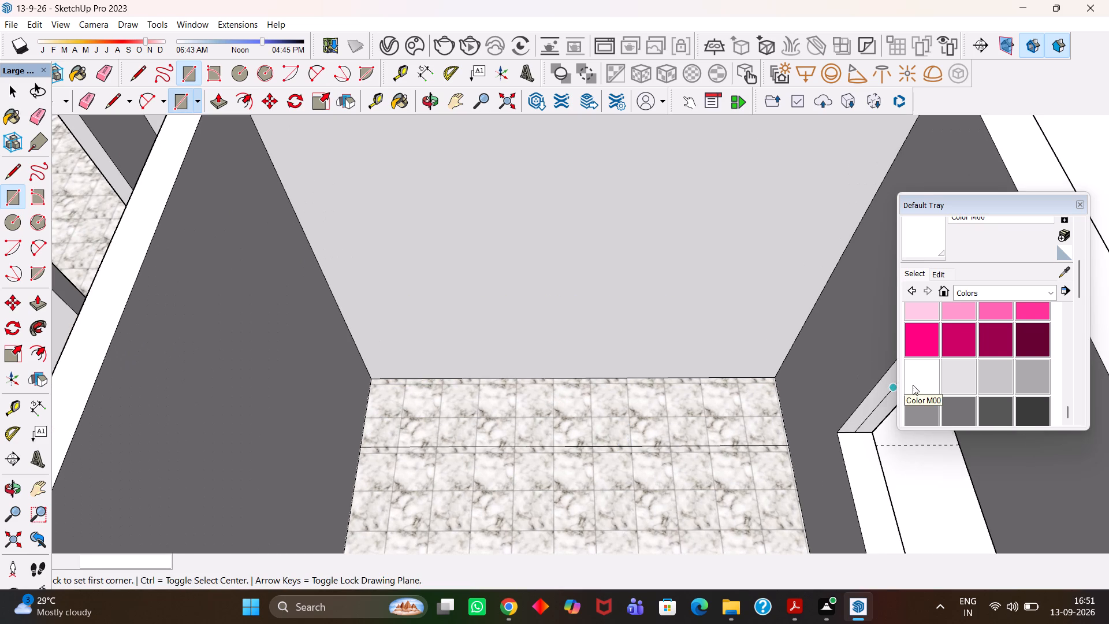
Paint the new floor rectangle with Color M00.
click(913, 385)
click(622, 420)
scroll(622, 420, down, 1)
key(space)
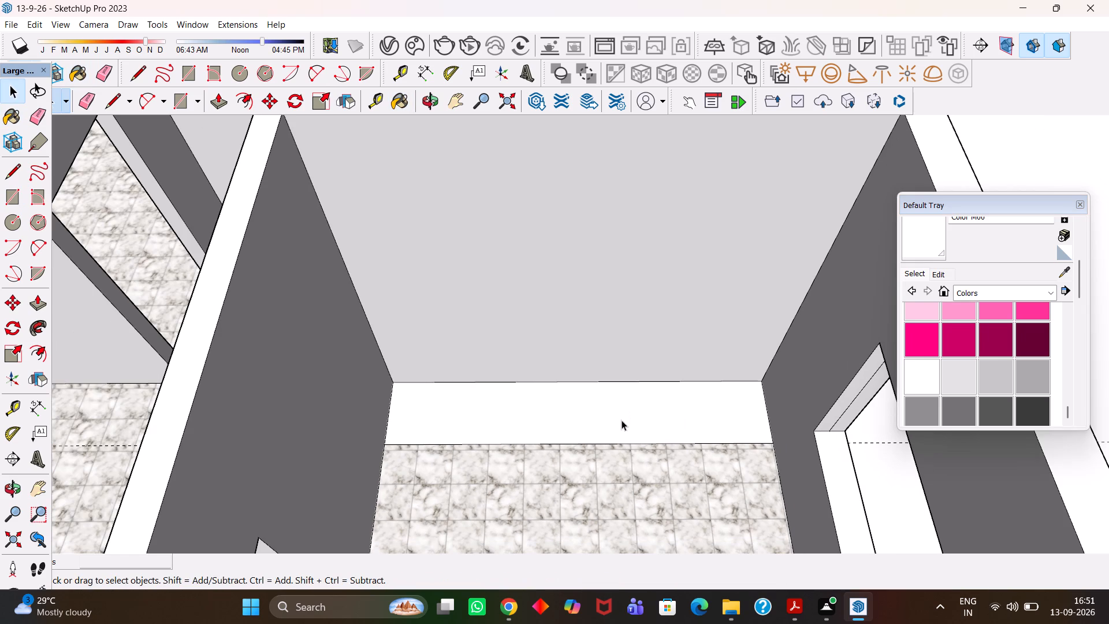
Extrude the white floor rectangle up 7' to form the middle room's wardrobe body.
key(p)
click(626, 426)
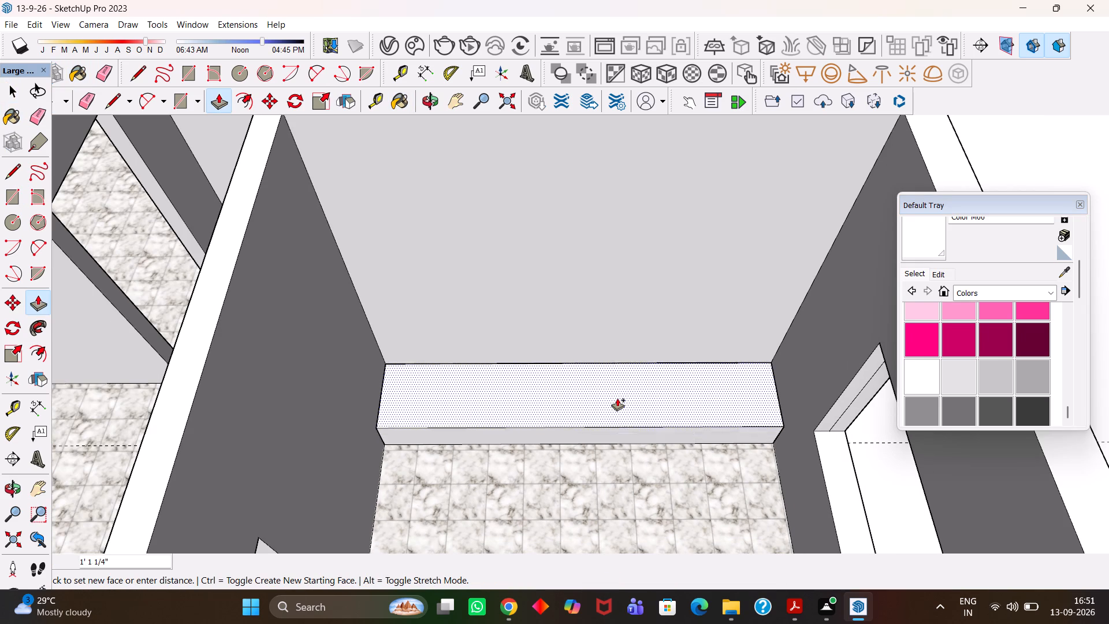
scroll(624, 380, down, 3)
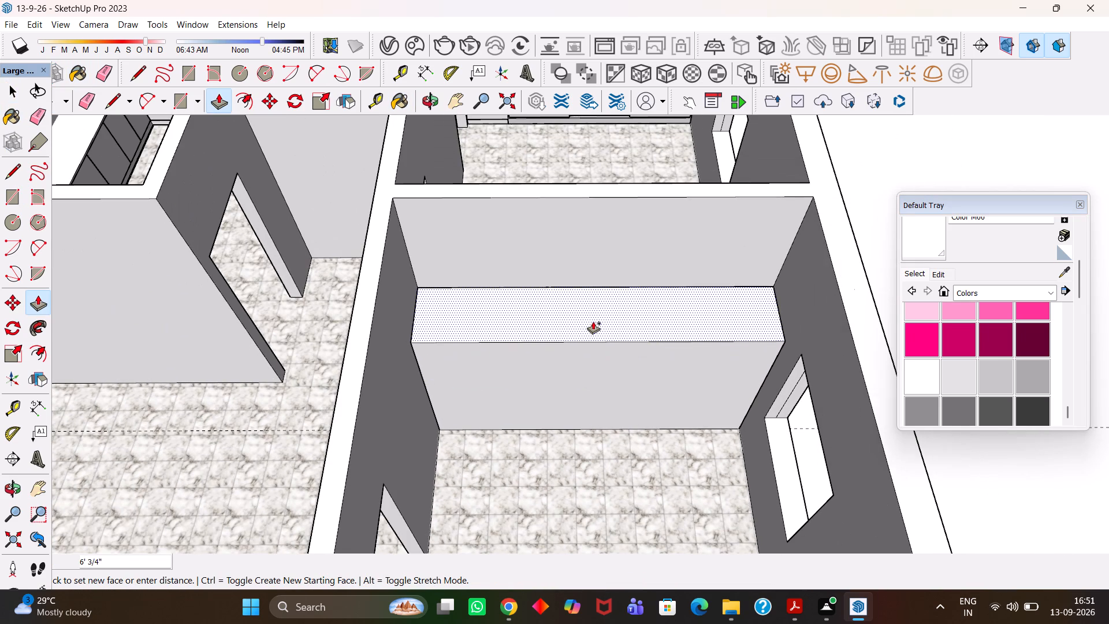
text(7')
key(Return)
Place a horizontal guide on the new wardrobe's front 4" above its bottom edge.
scroll(480, 432, up, 1)
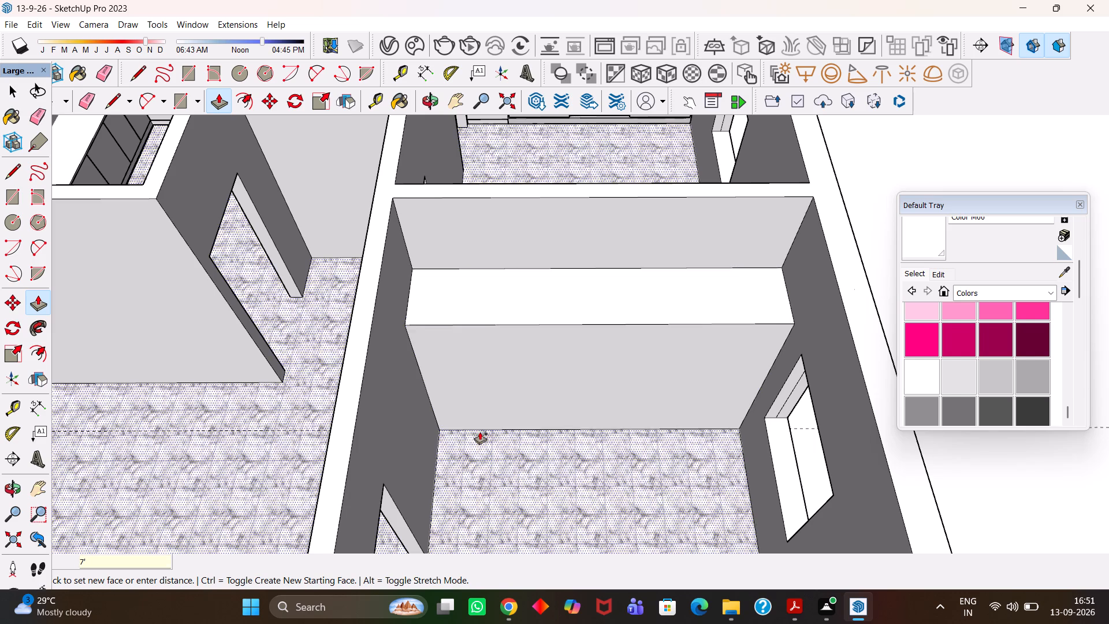
scroll(480, 432, up, 3)
key(t)
click(487, 425)
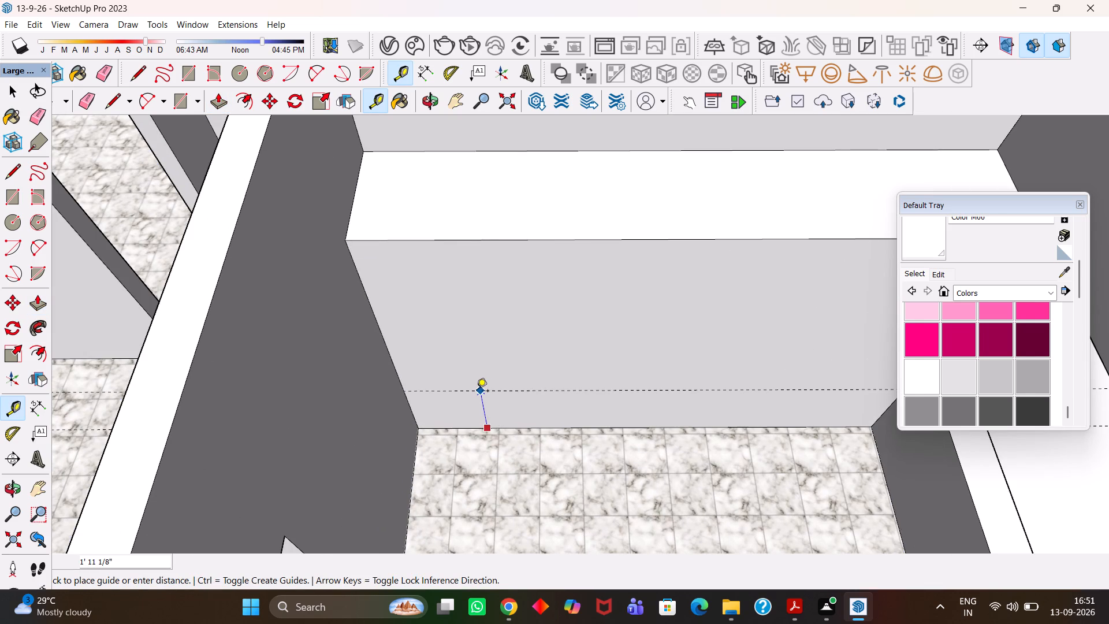
text(4")
key(Return)
Place another horizontal guide on the wardrobe front 18" above the 4" guide.
scroll(492, 426, up, 2)
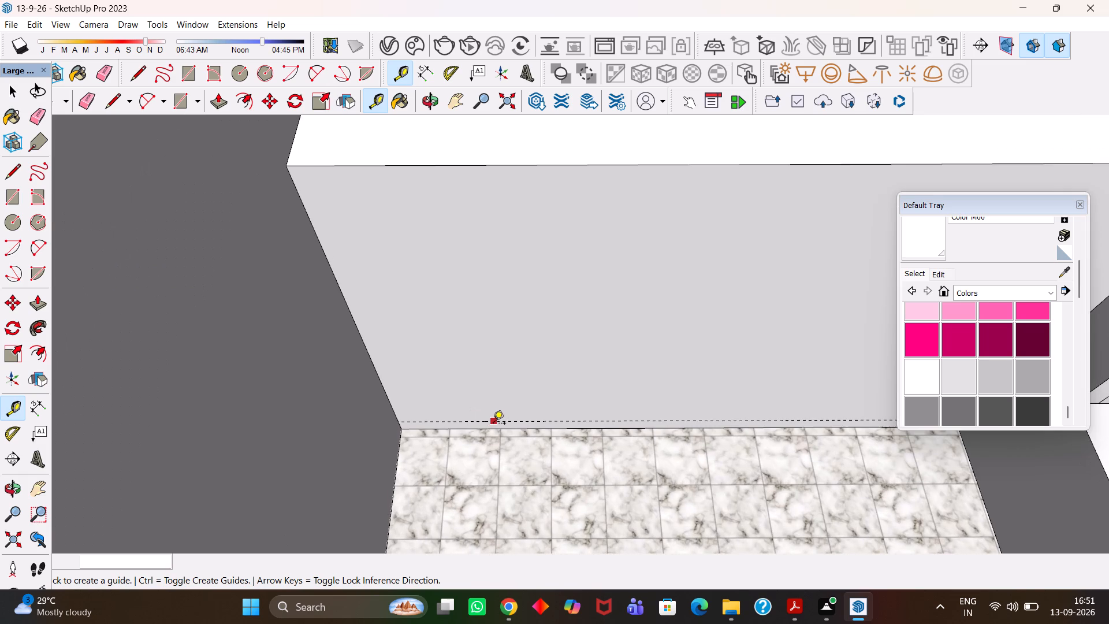
click(496, 424)
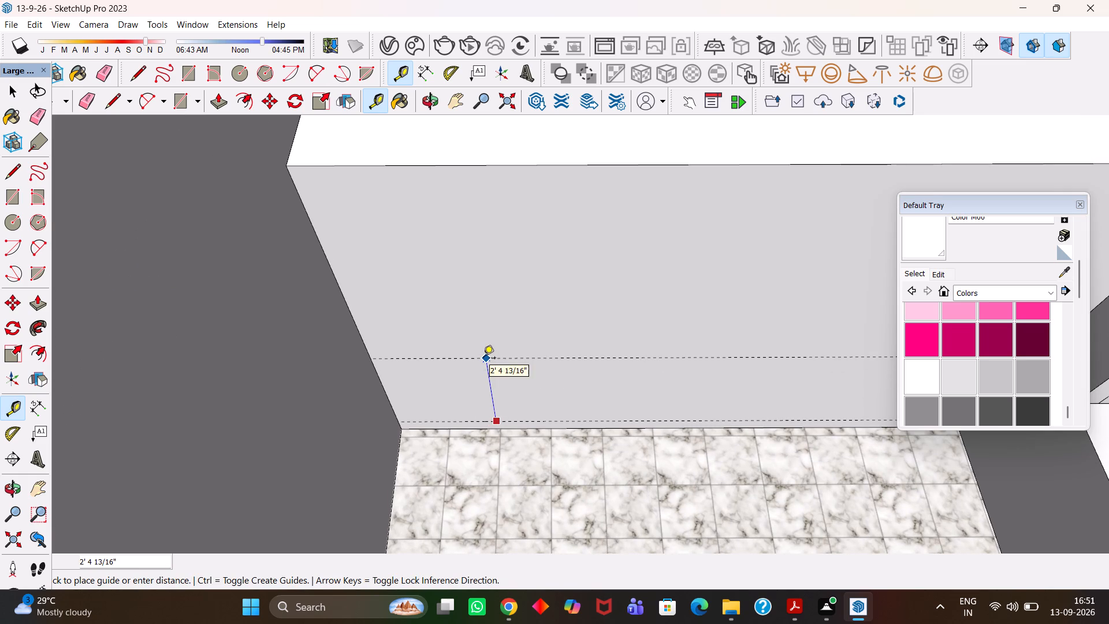
text(18")
key(Return)
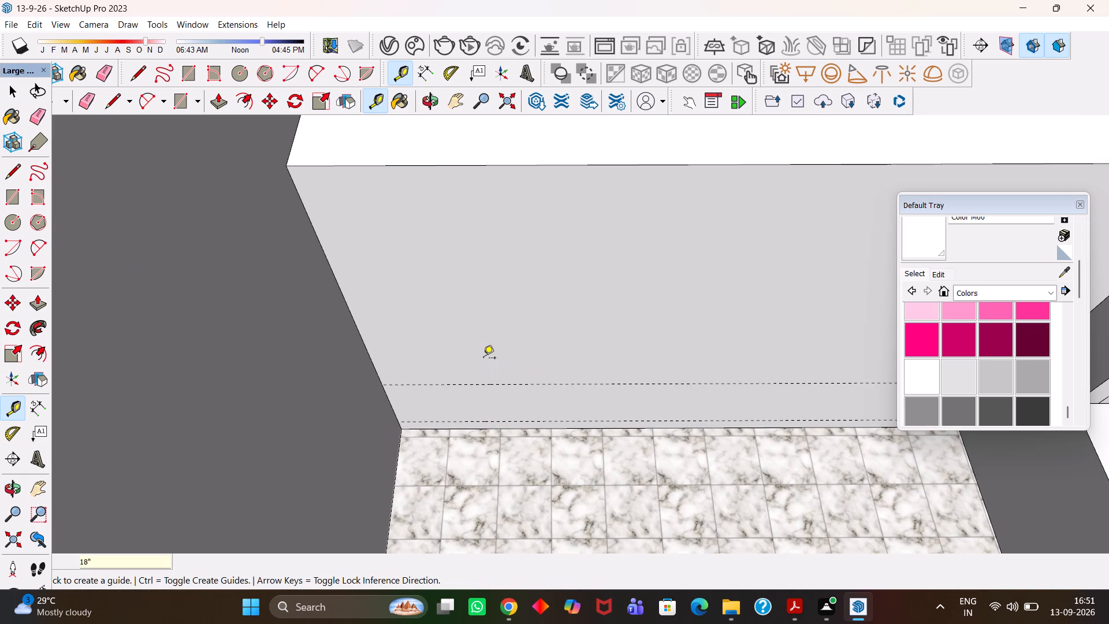
scroll(415, 431, up, 2)
key(space)
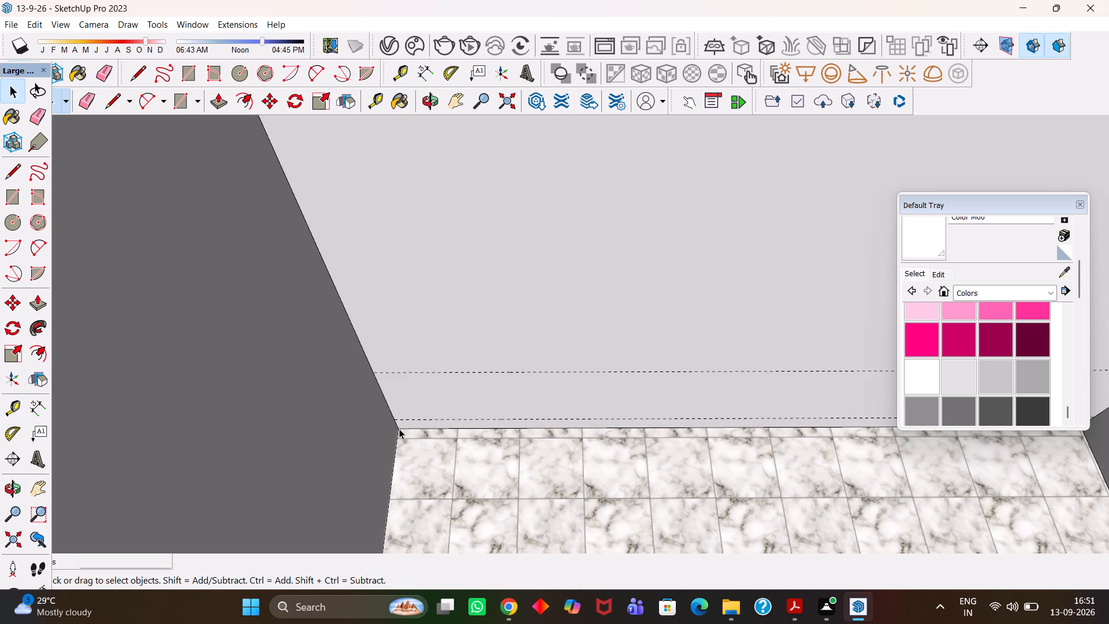
Copy the wardrobe front's bottom edge up 4" to the lower guide, and copy that line 1' 6" up to the upper guide.
click(399, 429)
key(m)
scroll(404, 429, up, 1)
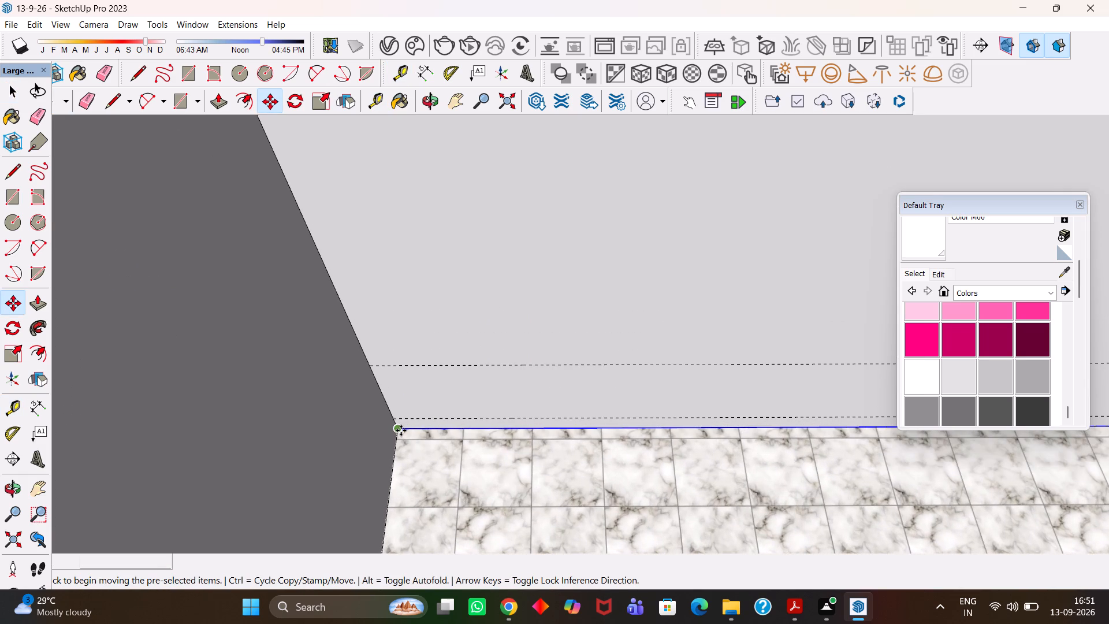
click(401, 430)
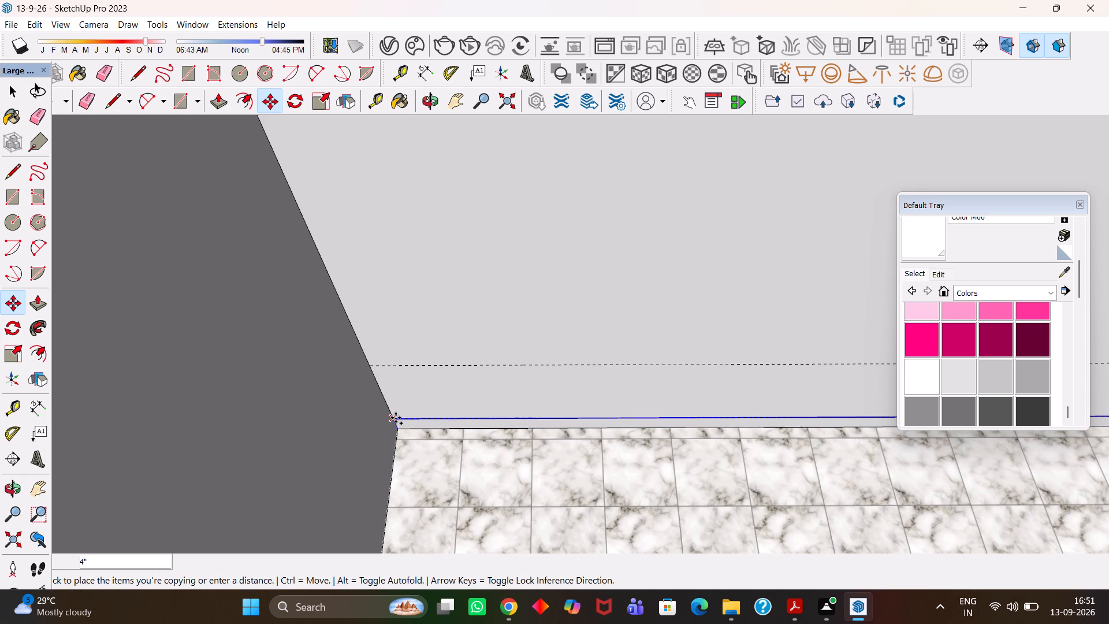
click(396, 418)
click(396, 418)
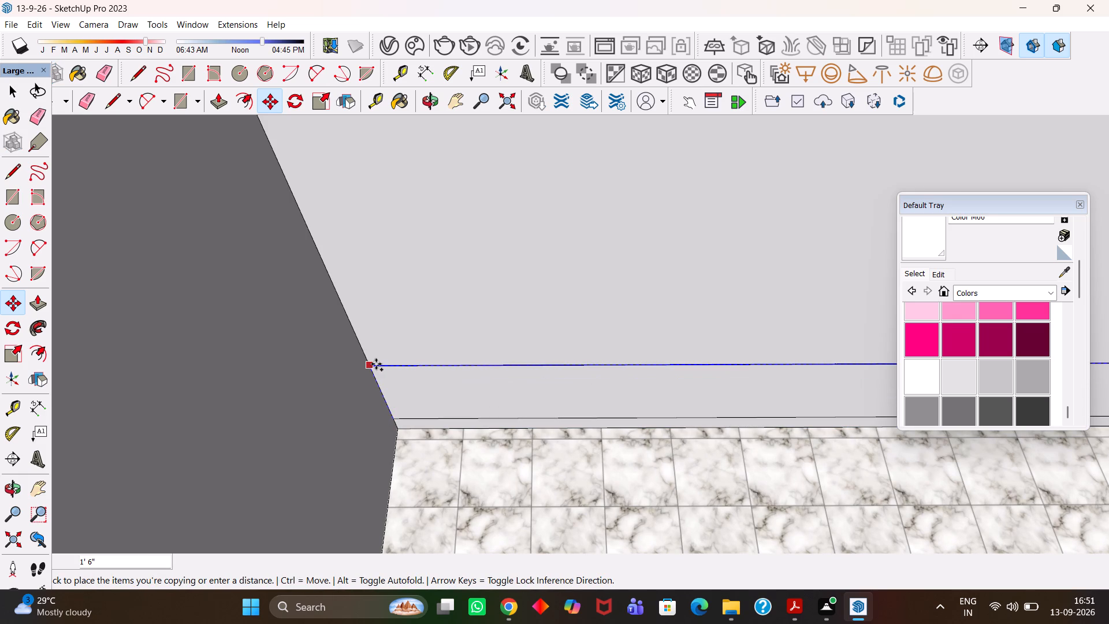
click(376, 364)
Copy the upper horizontal line down to about midway between the two lines on the wardrobe front.
key(h)
scroll(376, 364, down, 4)
scroll(397, 380, up, 2)
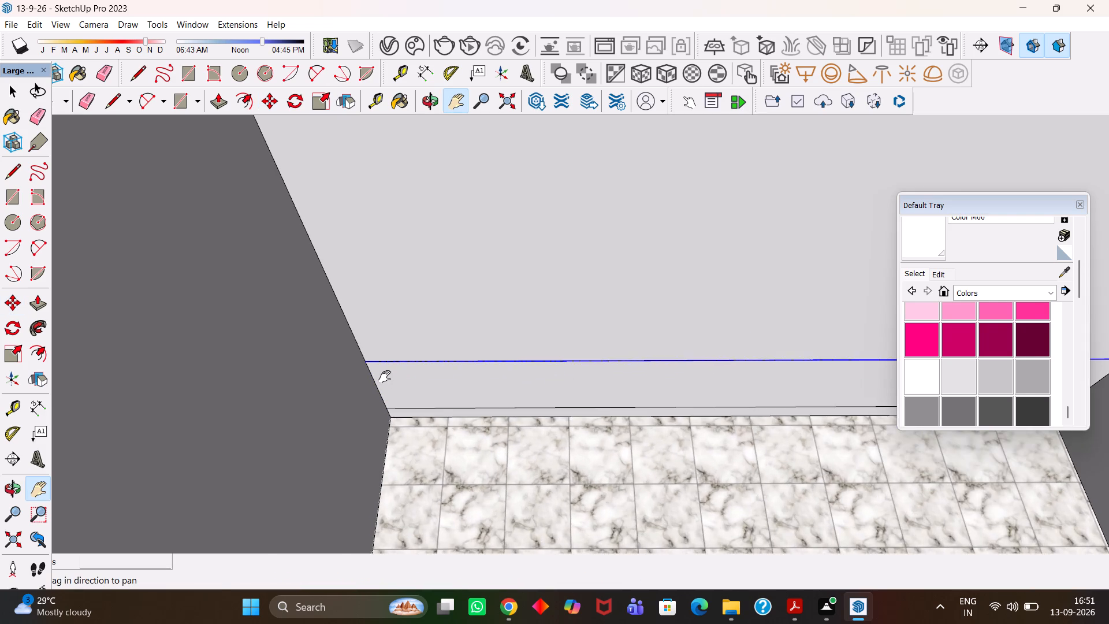
scroll(385, 377, up, 4)
key(m)
click(355, 354)
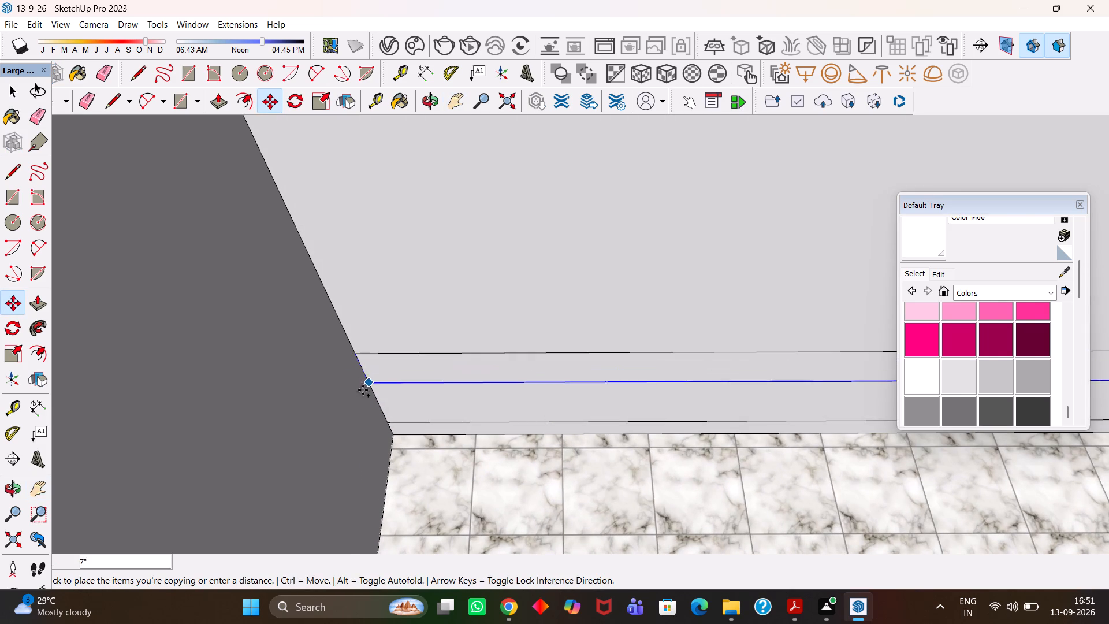
click(374, 399)
Divide the middle horizontal line on the wardrobe front into 3 equal segments.
scroll(378, 404, up, 3)
middle_drag(389, 413, 385, 316)
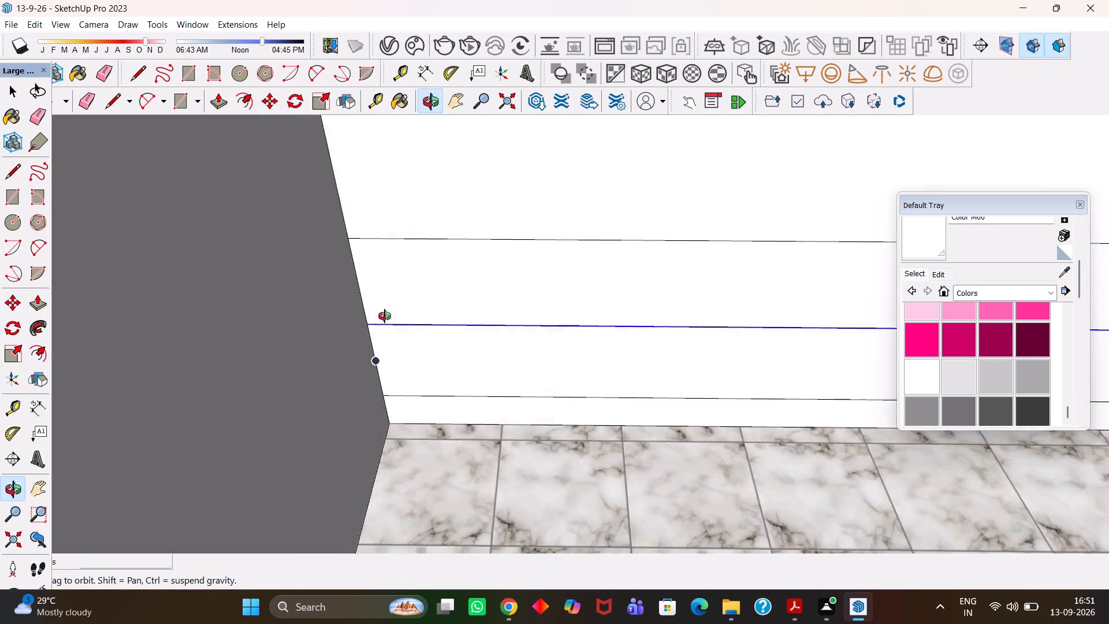
middle_drag(385, 316, 388, 331)
key(h)
scroll(385, 338, down, 6)
drag(496, 338, 289, 402)
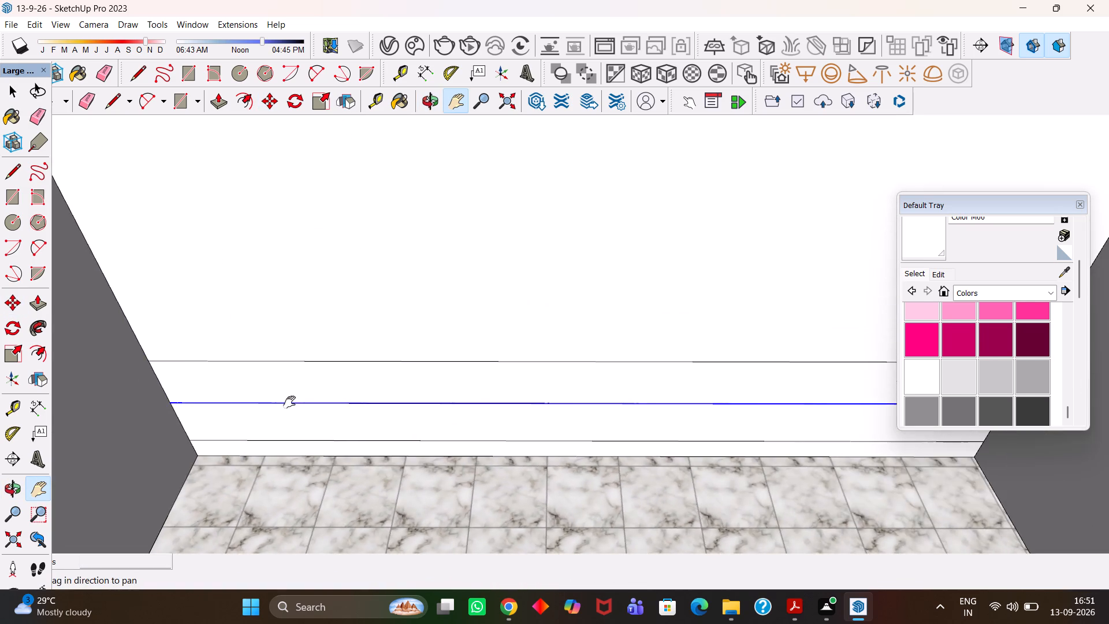
scroll(289, 402, down, 3)
scroll(393, 408, up, 13)
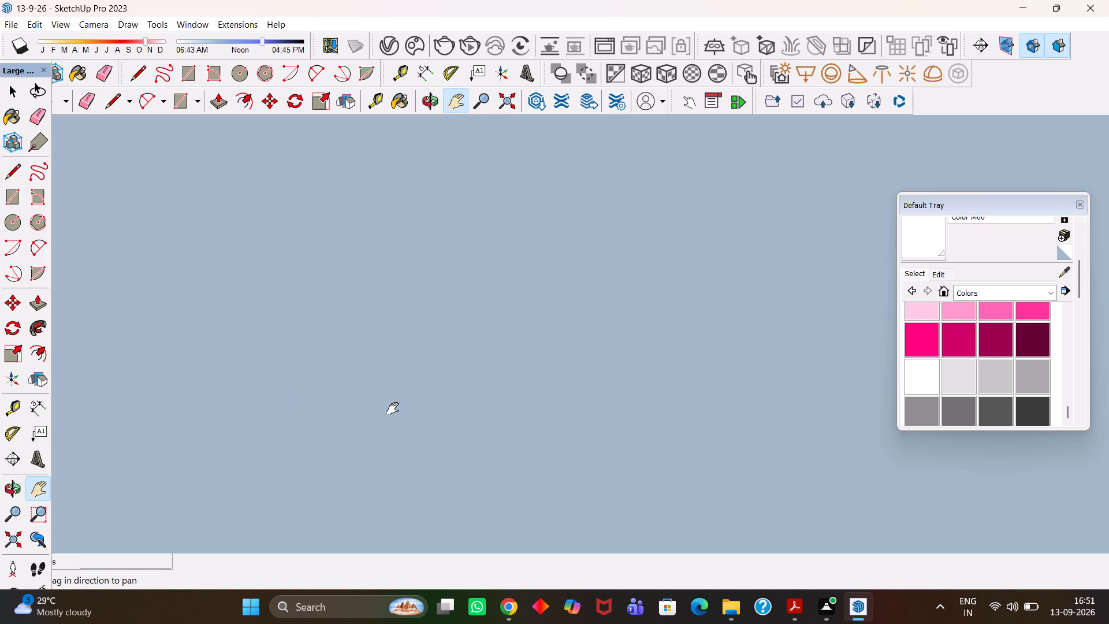
scroll(393, 408, up, 14)
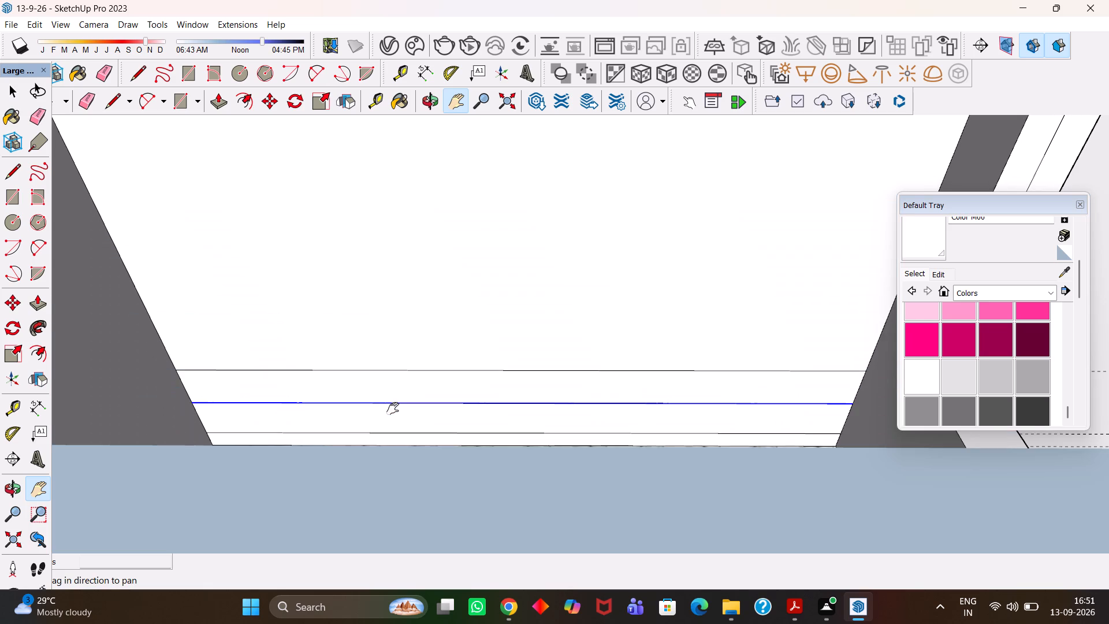
scroll(393, 408, up, 2)
key(h)
drag(367, 408, 466, 380)
key(space)
right_click(466, 372)
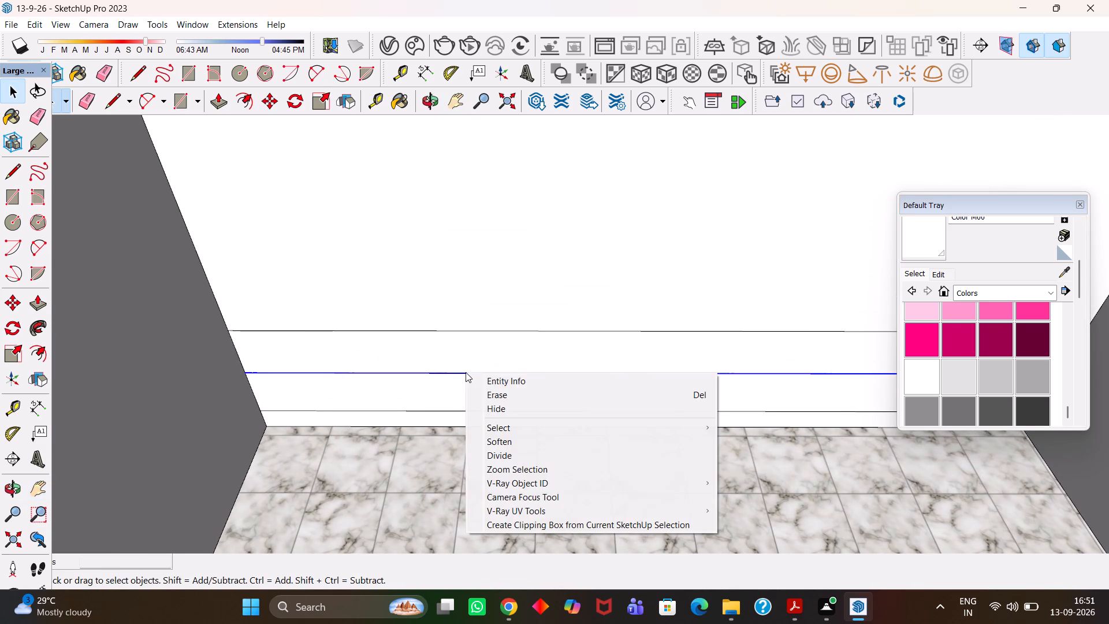
click(503, 455)
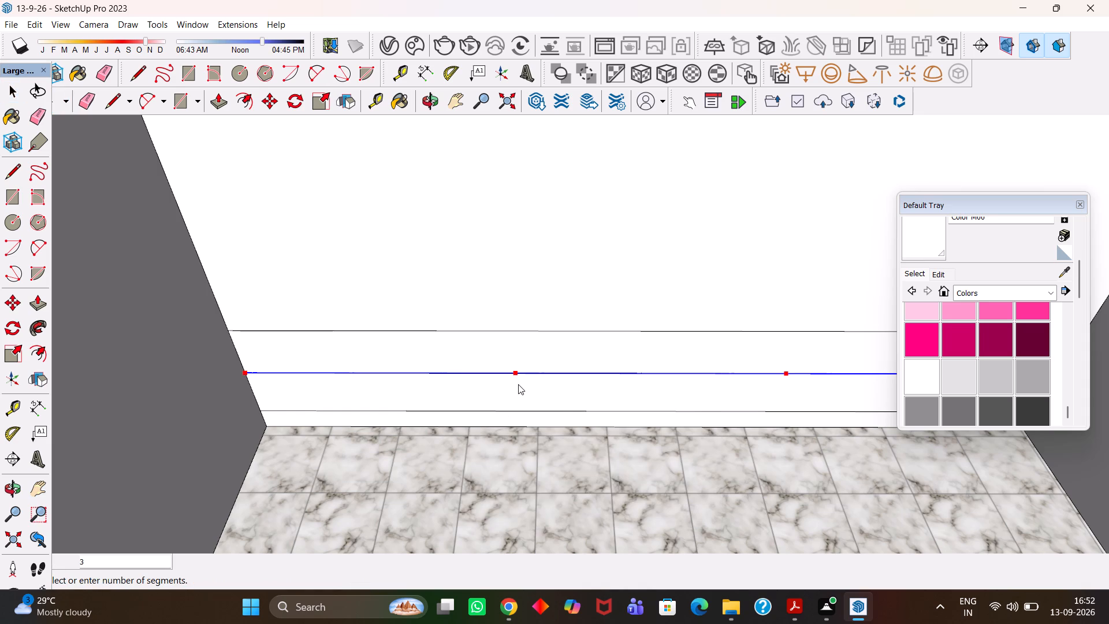
click(518, 384)
Place a vertical guide on the wardrobe front 3' 8" from its left edge, through the middle line's first division point.
click(512, 375)
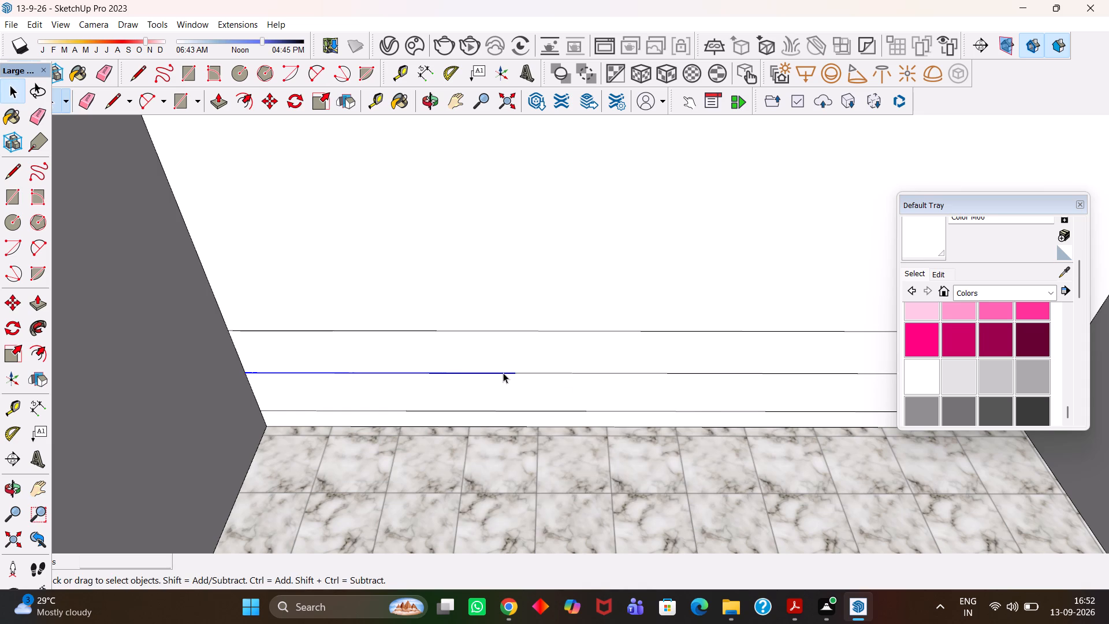
key(t)
double_click(237, 347)
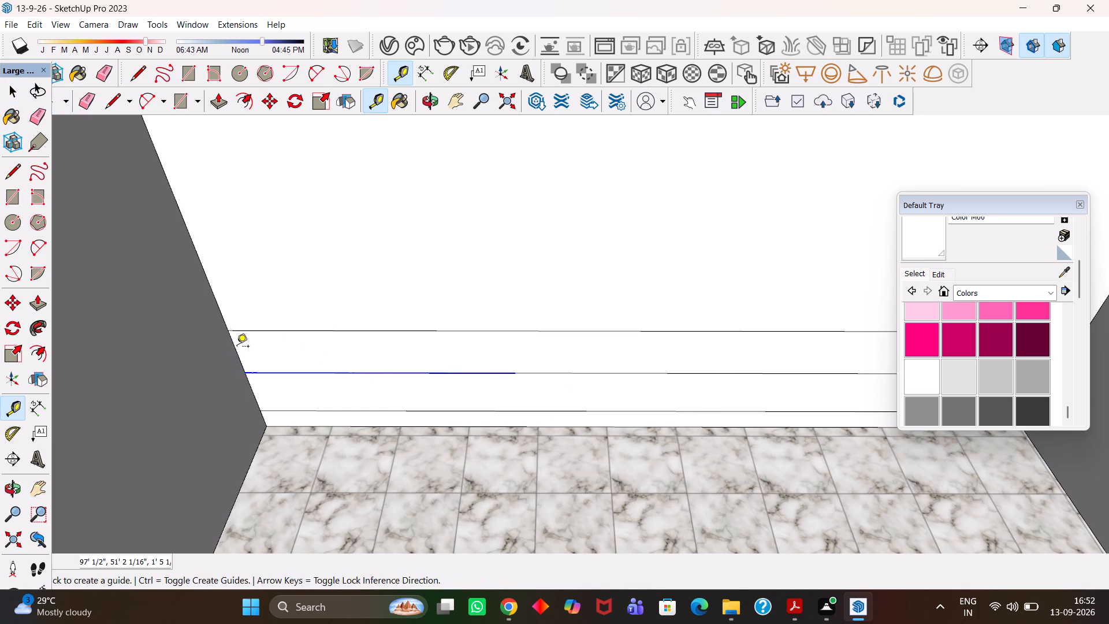
click(235, 347)
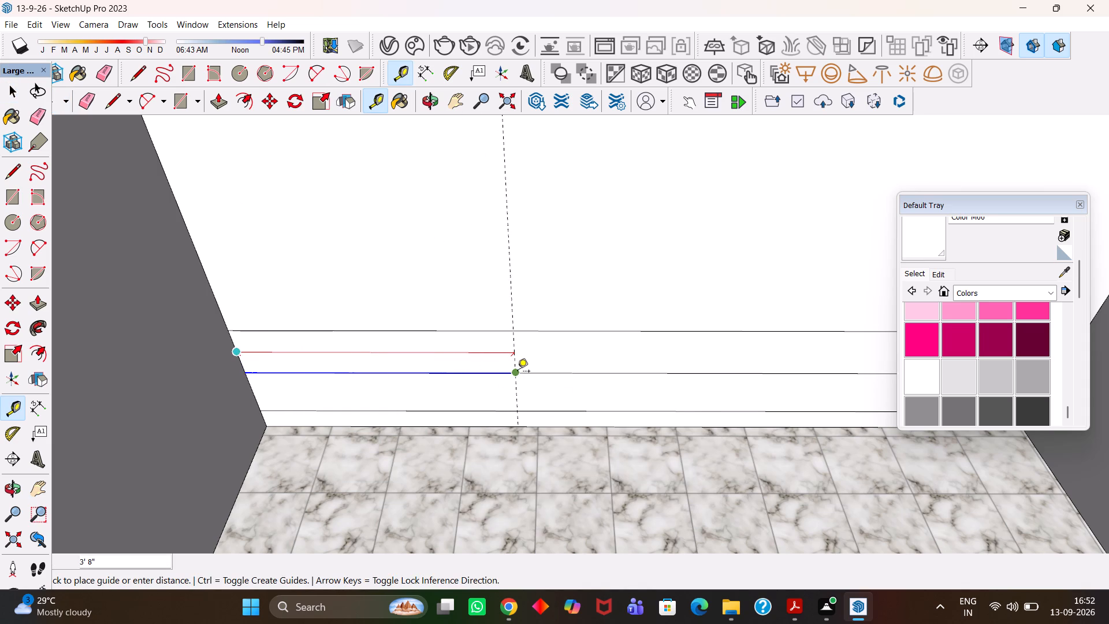
click(518, 372)
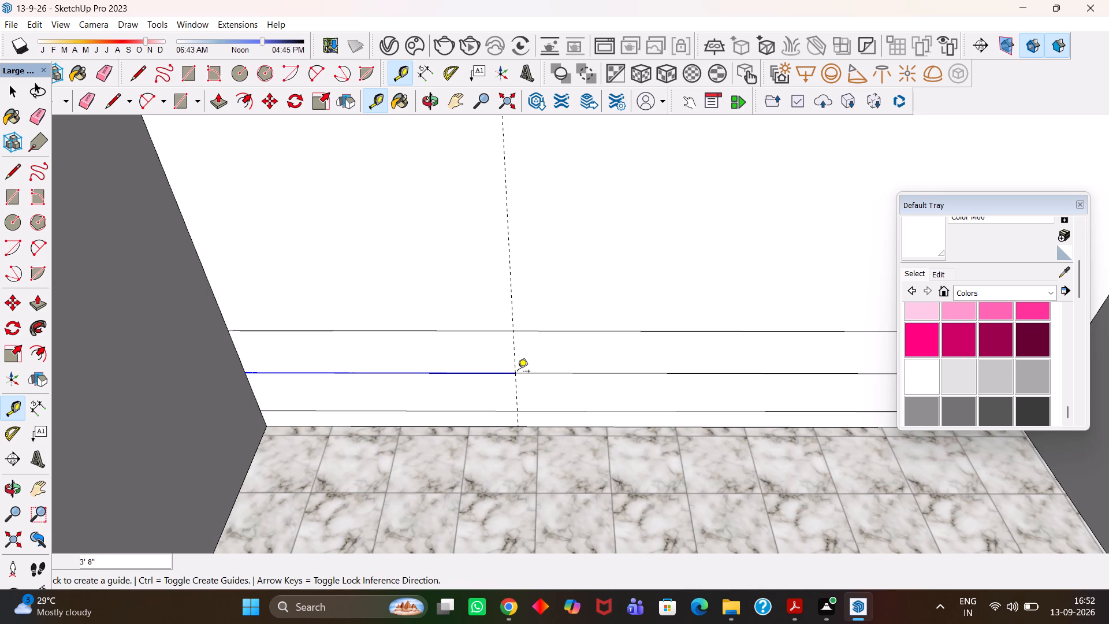
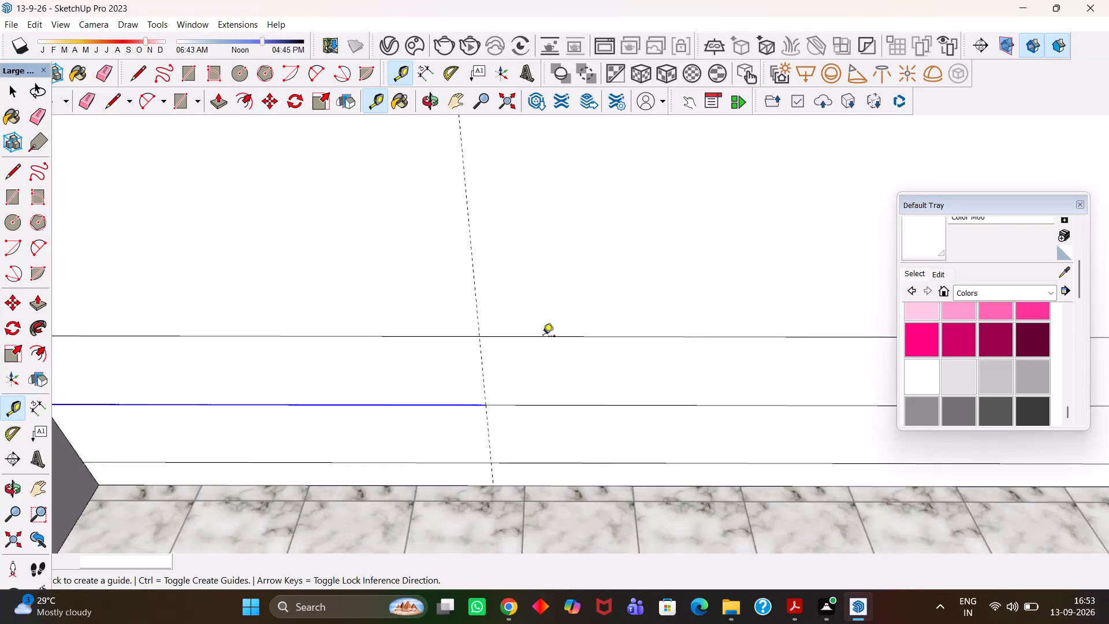
Draw a vertical line on the wardrobe front from the middle line's first division point down to the lower horizontal line.
scroll(541, 343, down, 4)
middle_drag(540, 389, 404, 373)
scroll(456, 398, up, 2)
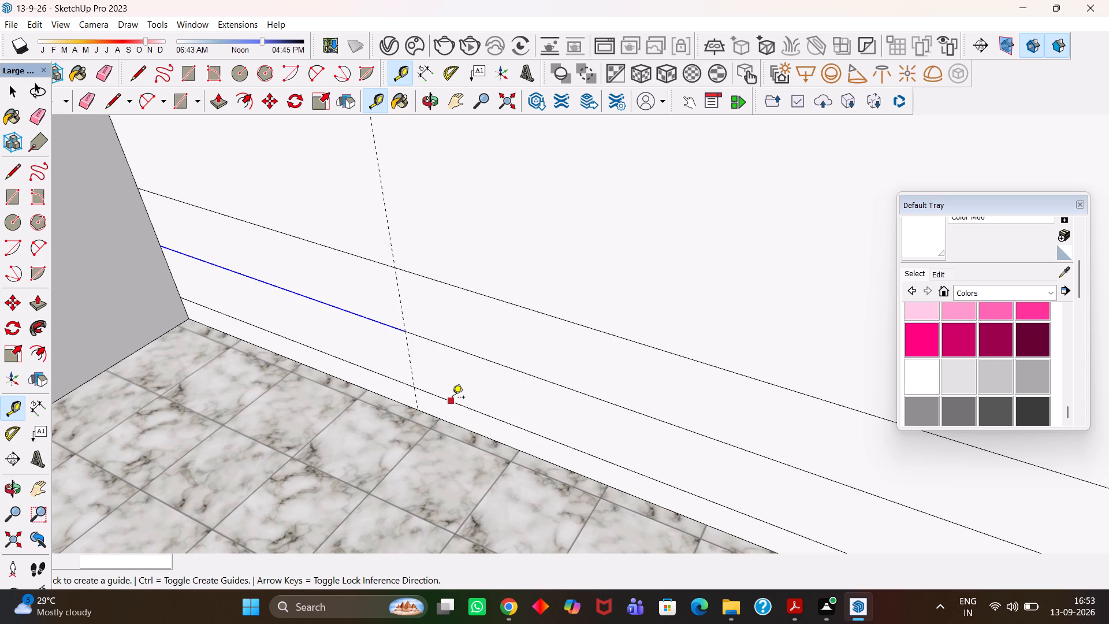
scroll(452, 398, up, 1)
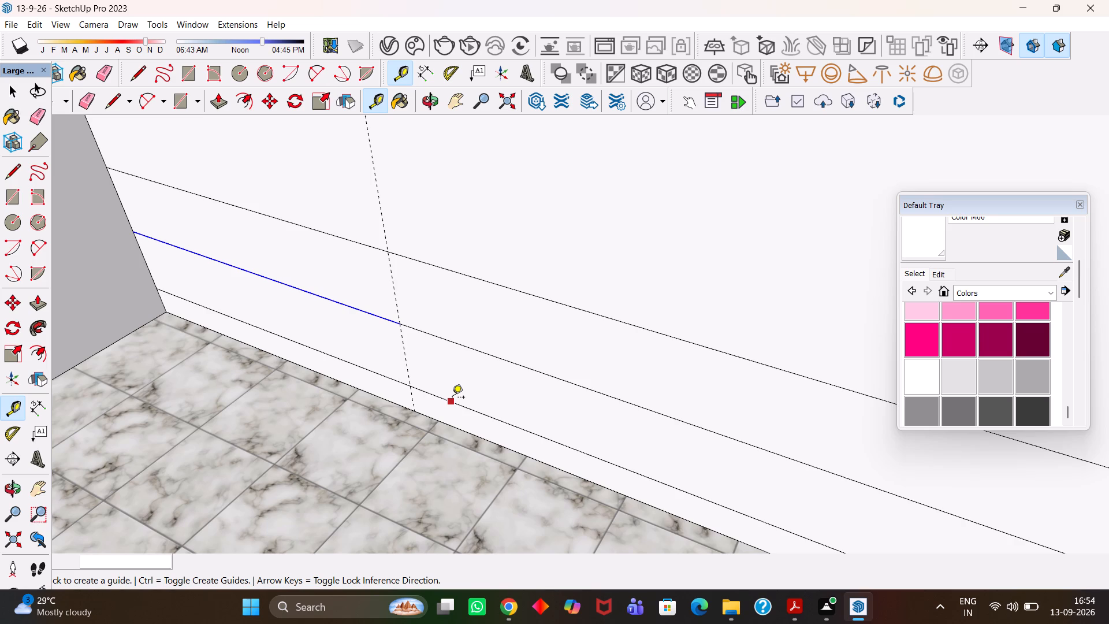
scroll(452, 398, up, 1)
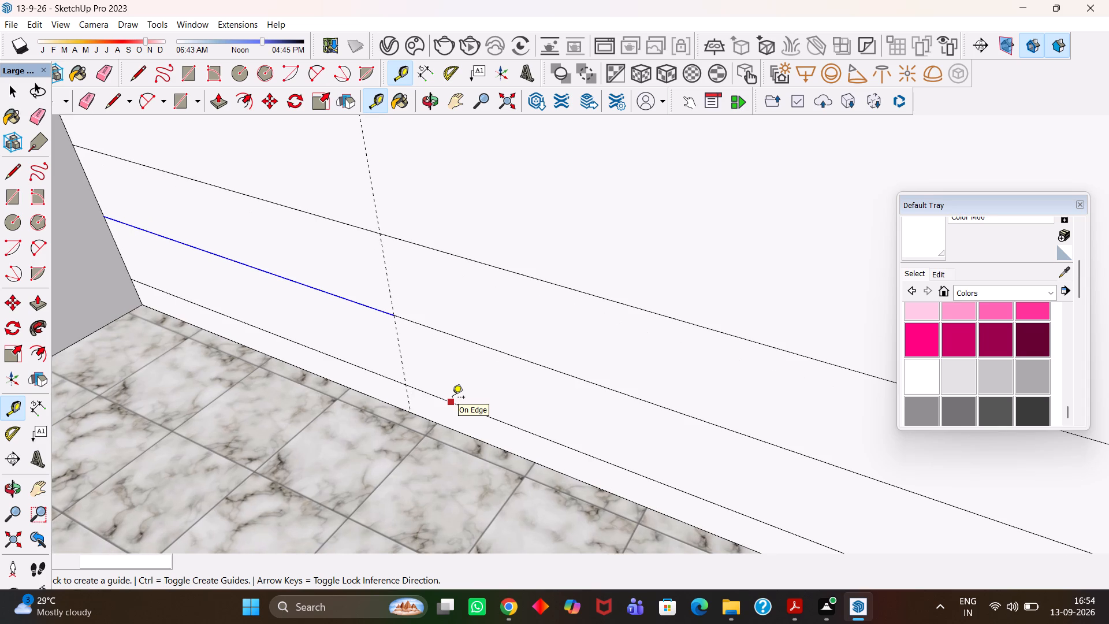
scroll(452, 398, up, 1)
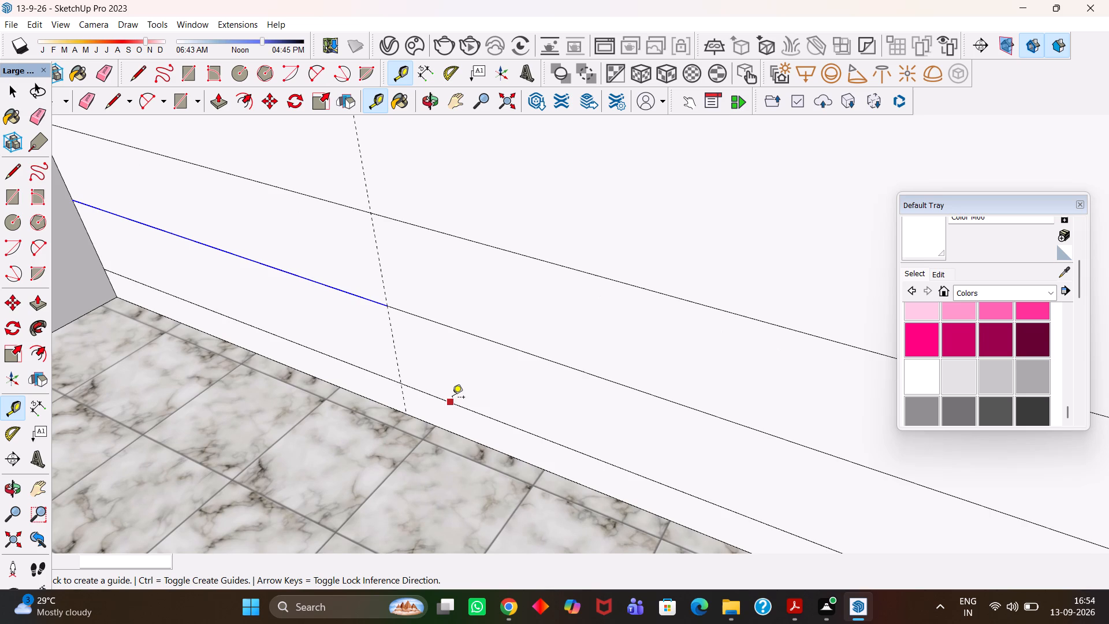
scroll(452, 398, up, 2)
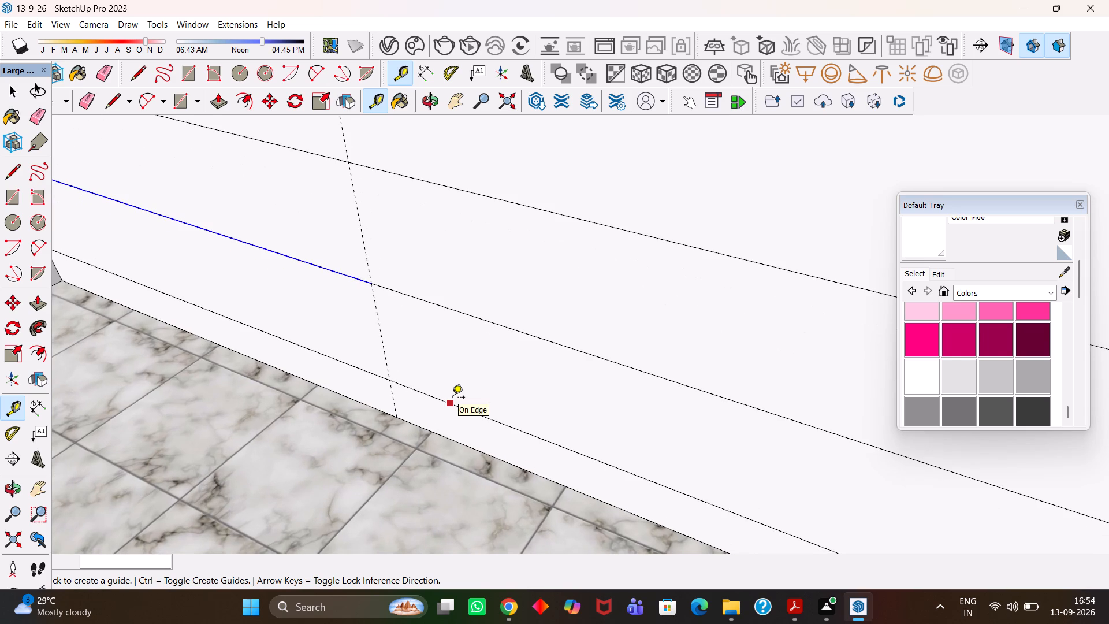
scroll(452, 398, up, 1)
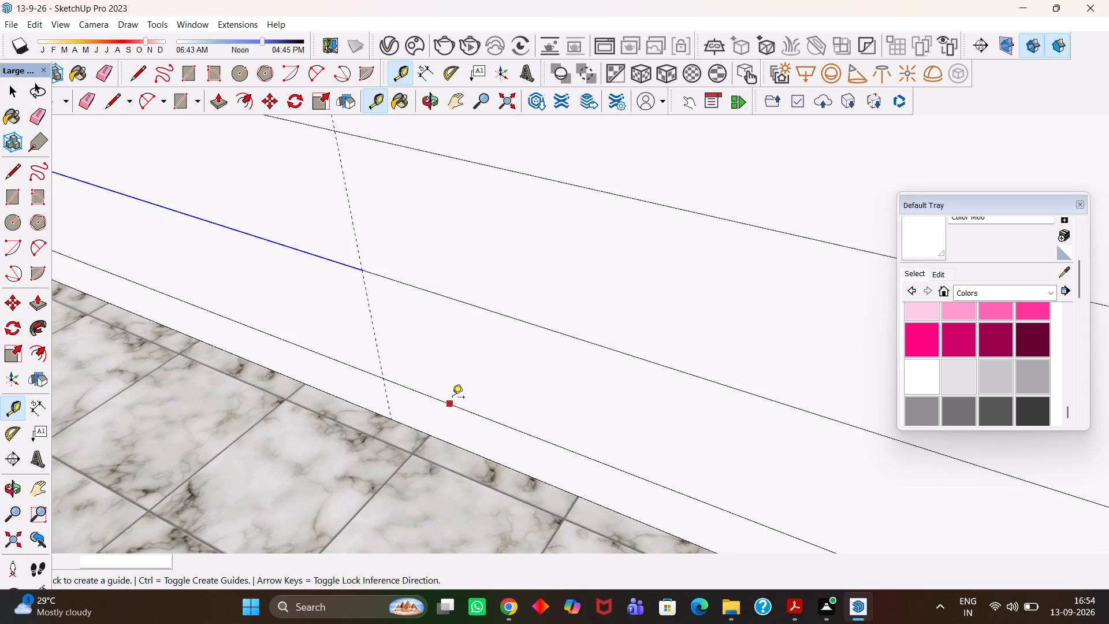
scroll(452, 398, up, 1)
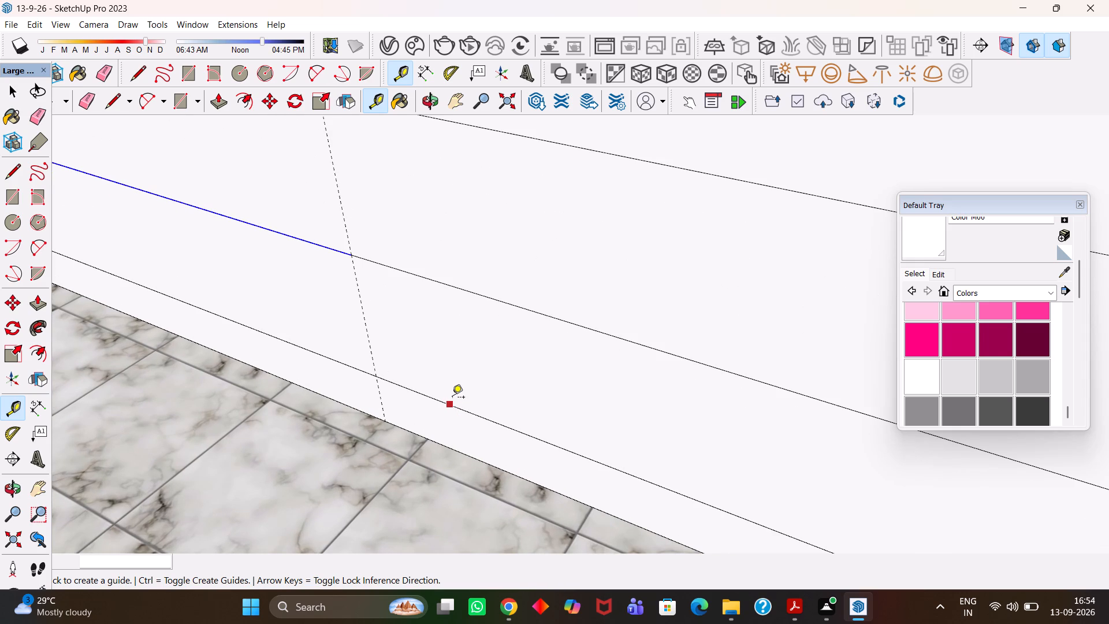
scroll(452, 398, up, 1)
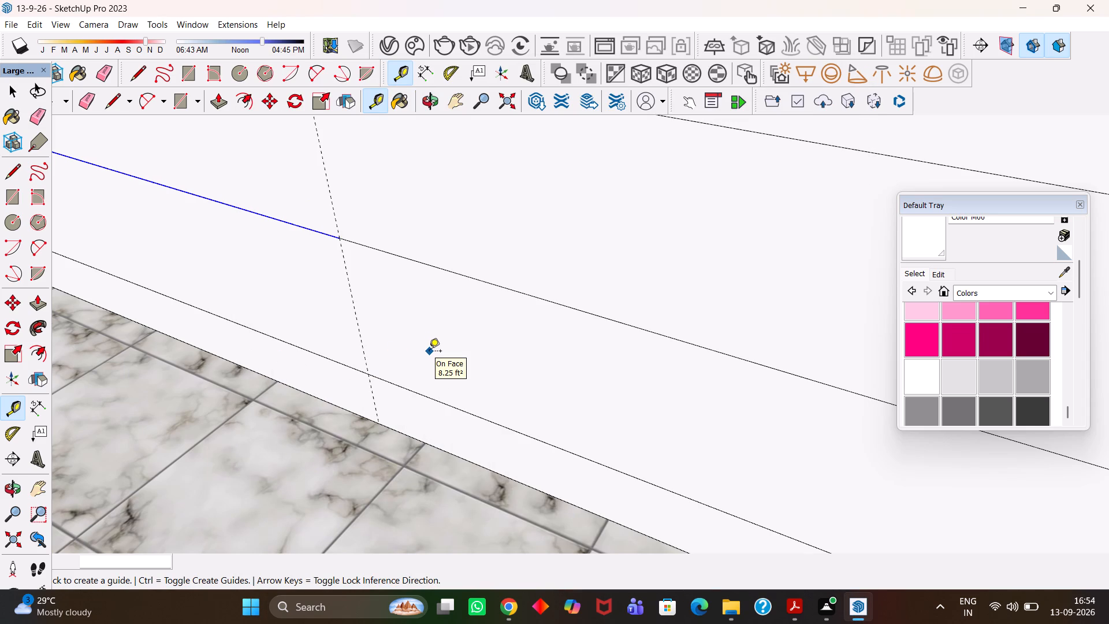
key(h)
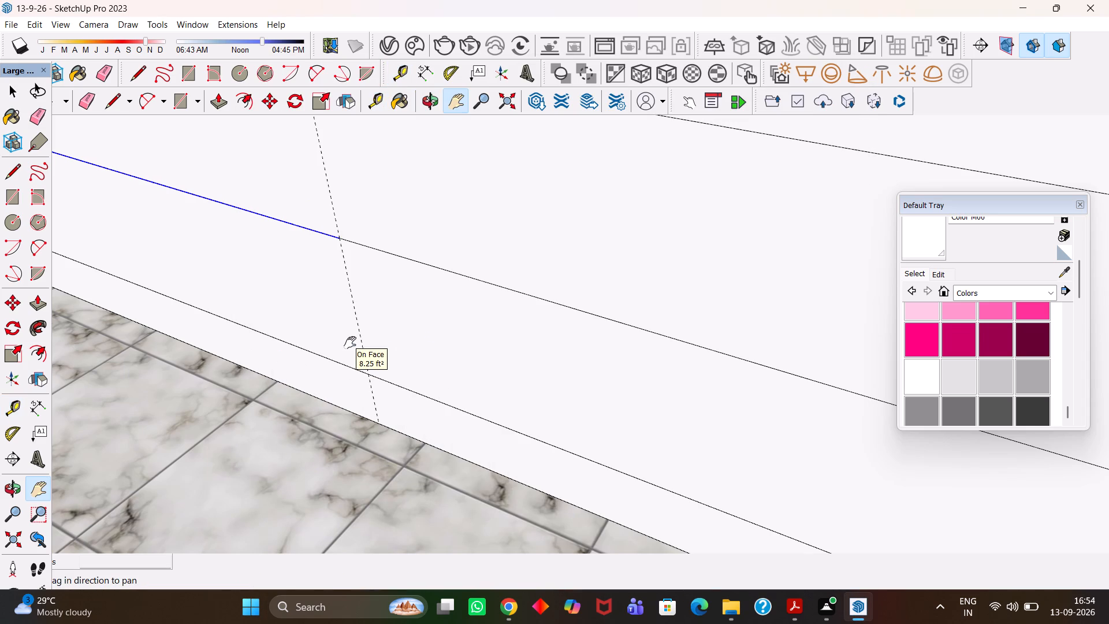
key(l)
click(340, 241)
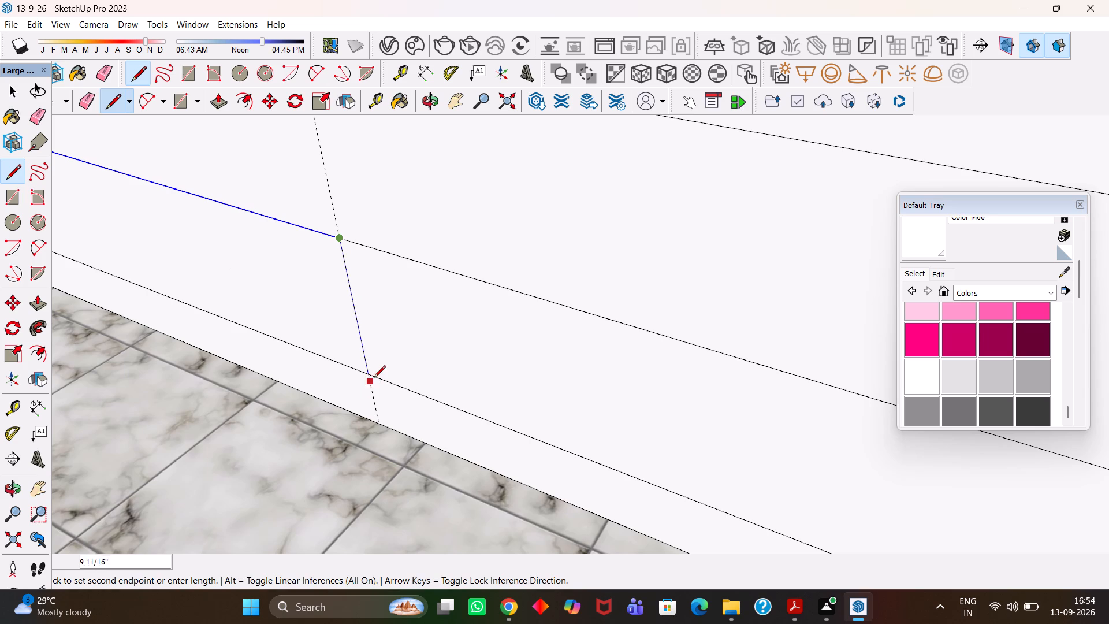
click(372, 376)
Place a second vertical guide 3' 8" from the first, through the middle line's second division point on the wardrobe front.
key(h)
scroll(372, 376, down, 8)
middle_drag(381, 377, 488, 366)
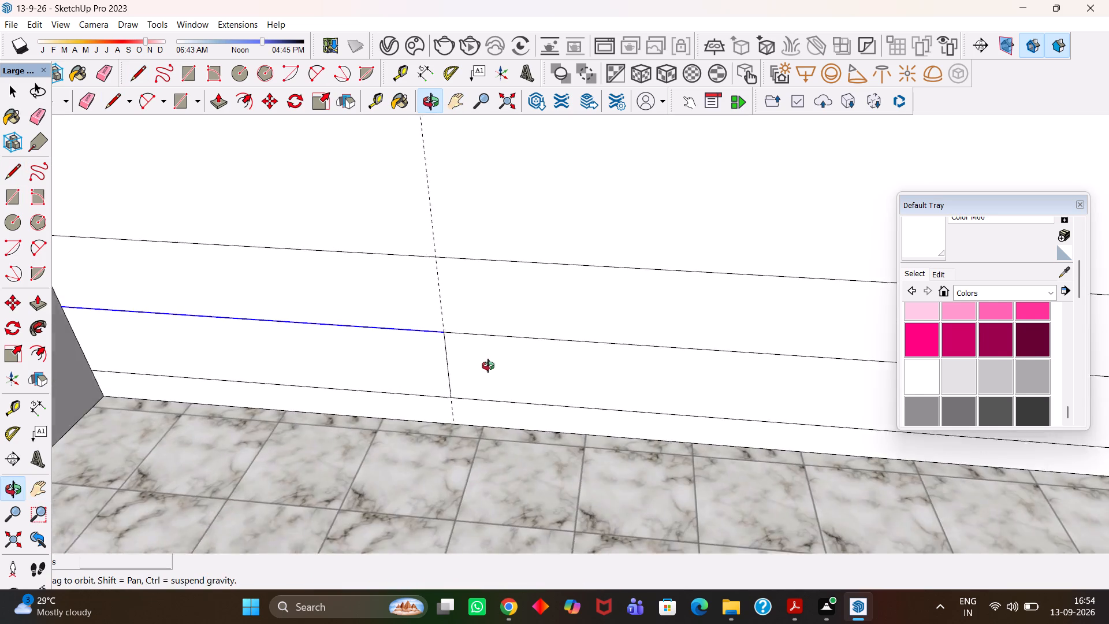
middle_drag(488, 366, 501, 371)
key(h)
drag(598, 372, 308, 413)
scroll(307, 413, down, 4)
middle_drag(335, 421, 343, 422)
scroll(345, 421, up, 1)
drag(347, 415, 447, 410)
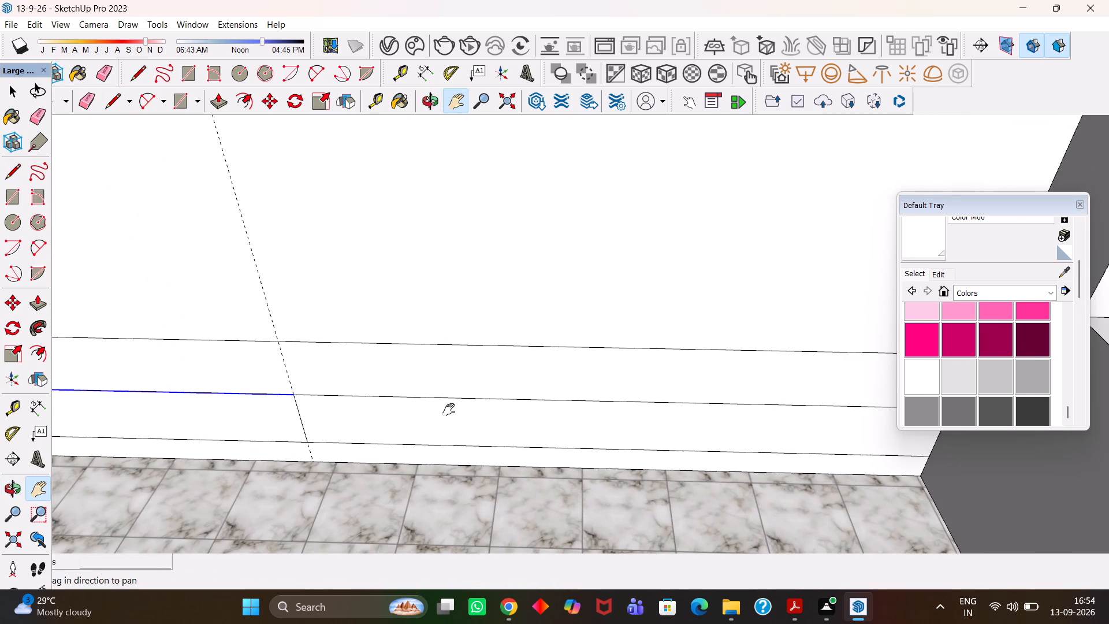
key(space)
click(455, 400)
key(t)
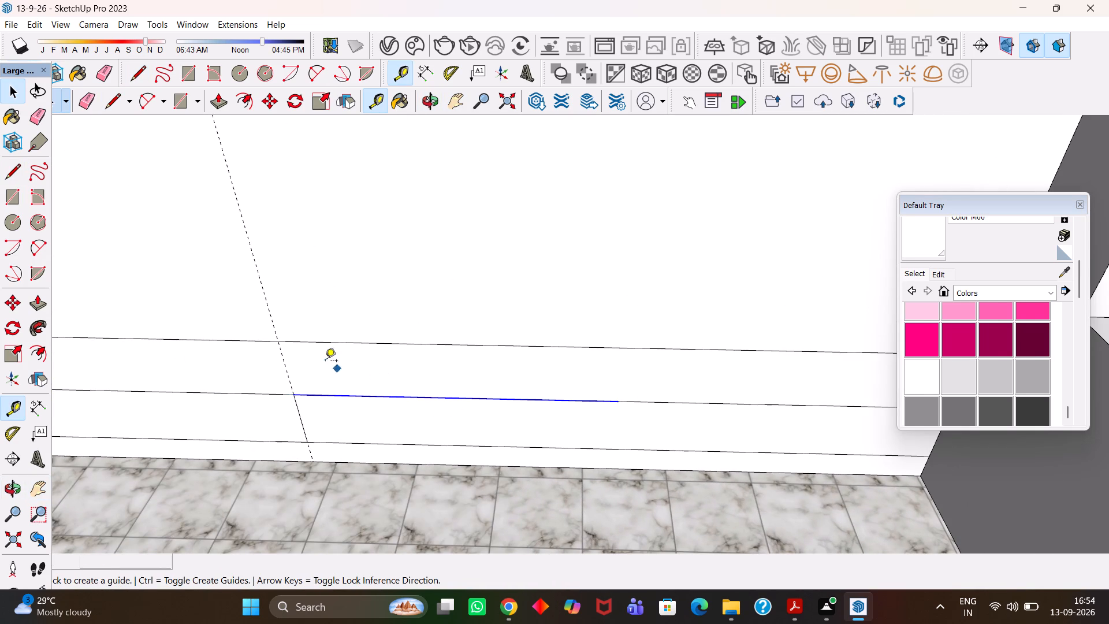
click(284, 353)
click(617, 403)
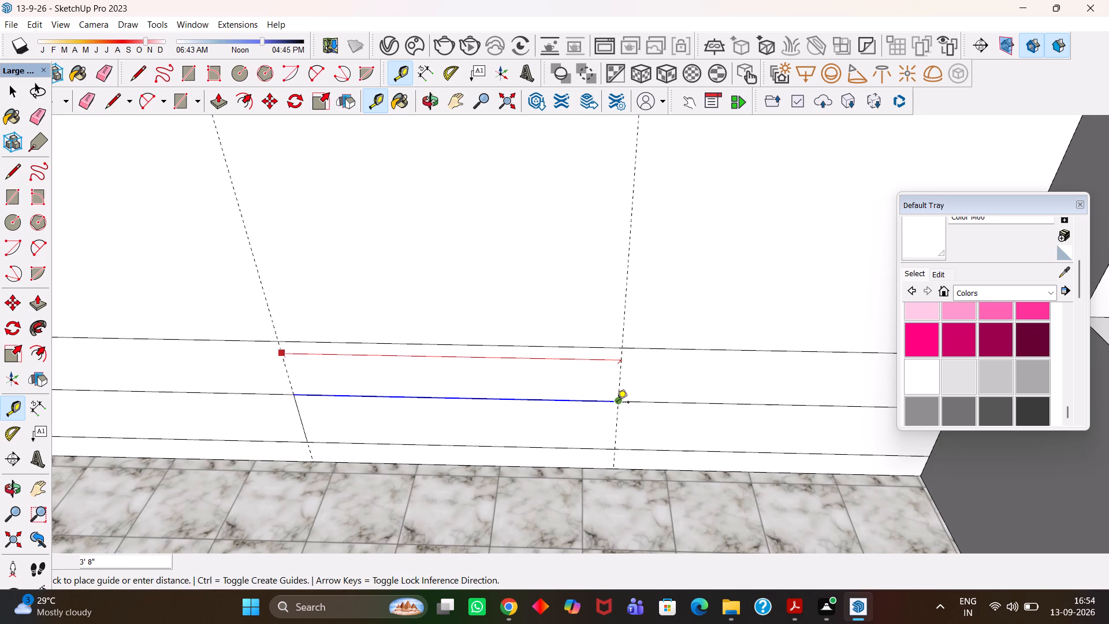
Draw a 9" vertical line from the middle line's second division point down to the lower horizontal line.
key(l)
click(617, 401)
click(613, 451)
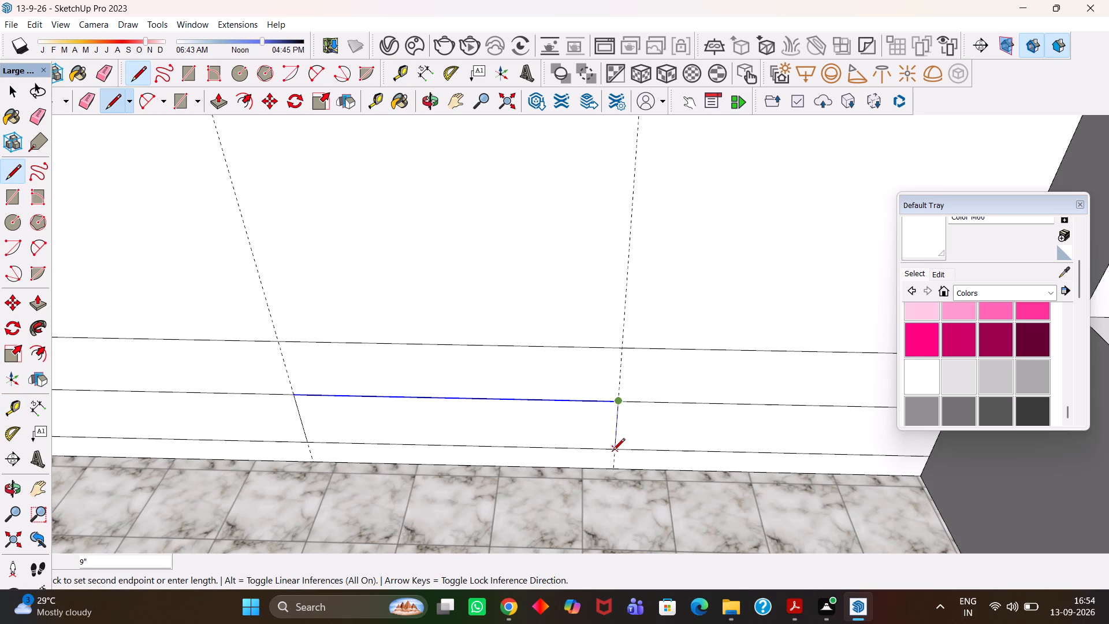
Copy the wardrobe front's lower-left drawer face out in front of the wardrobe, over the tiled floor.
key(h)
scroll(606, 440, down, 4)
scroll(481, 406, up, 7)
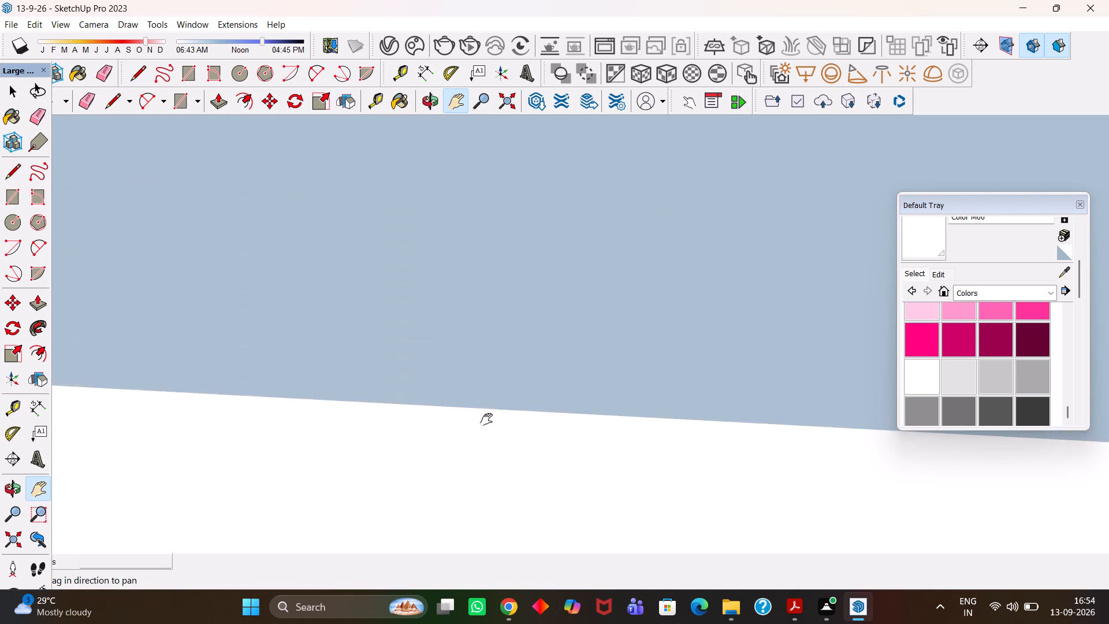
scroll(486, 419, up, 18)
scroll(486, 419, up, 18)
middle_drag(486, 419, 479, 448)
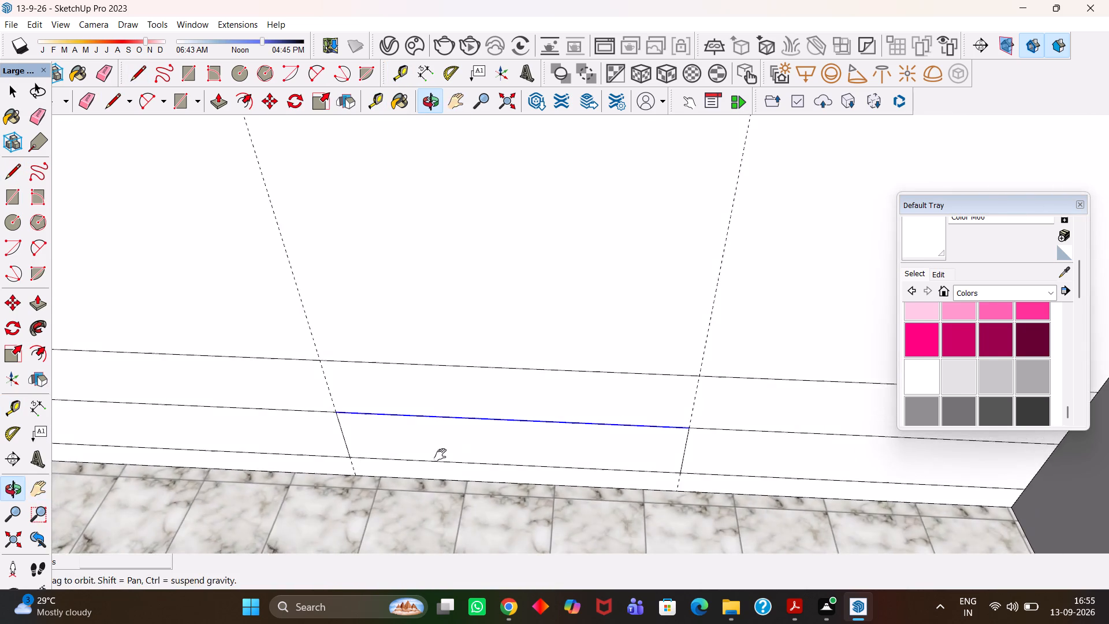
drag(403, 450, 679, 424)
key(space)
click(567, 416)
key(m)
click(567, 416)
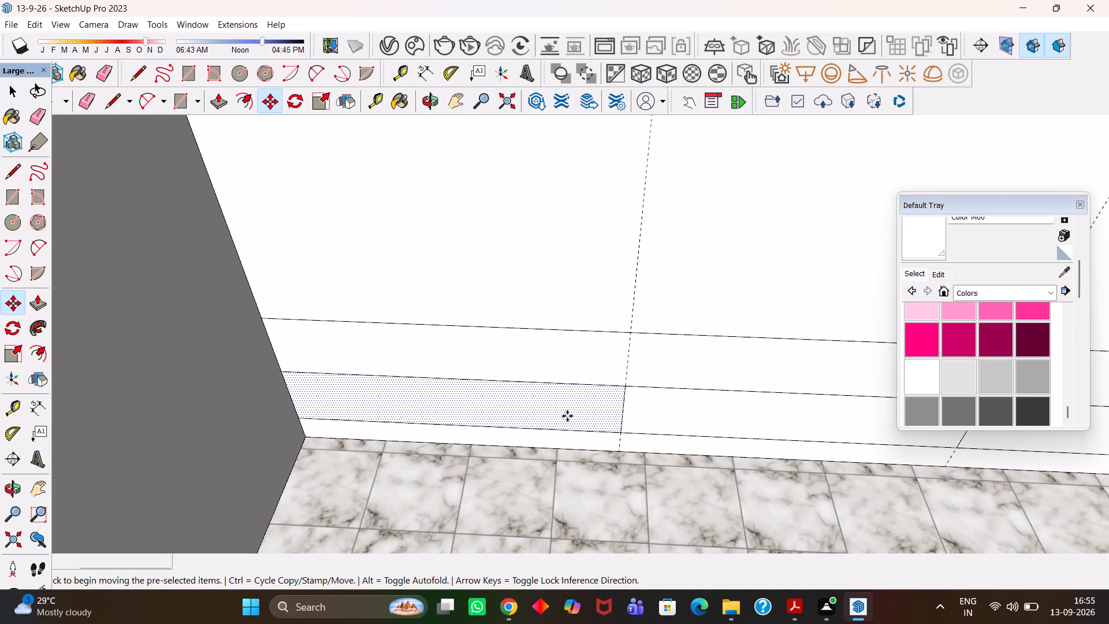
click(601, 518)
Extrude the copied drawer face 18 mm with Push/Pull.
scroll(598, 511, up, 1)
key(p)
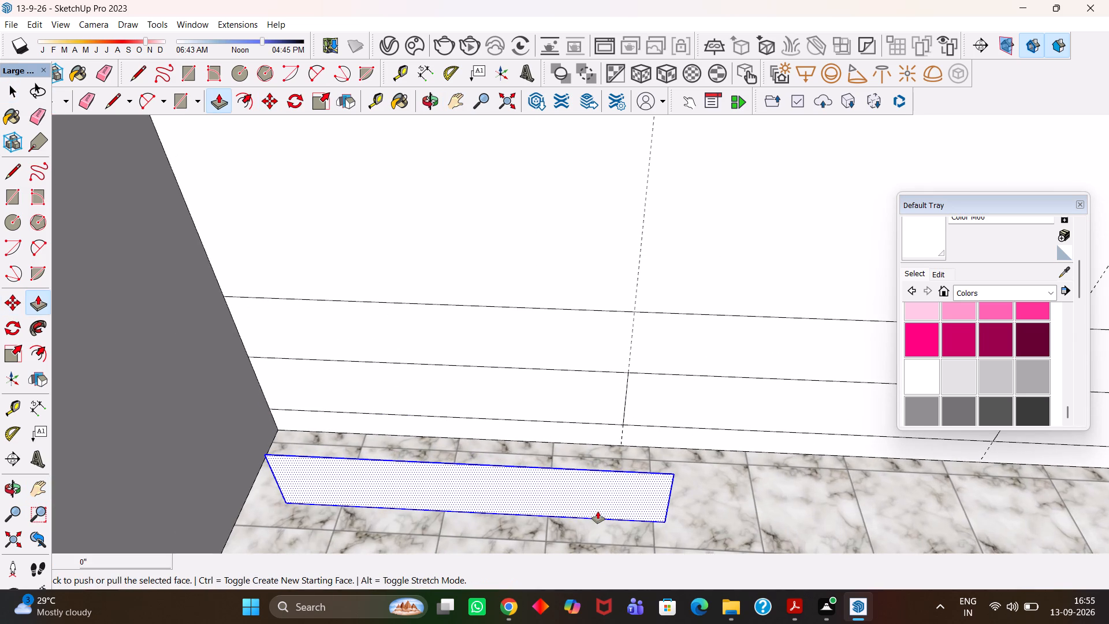
click(598, 511)
text(18mm)
key(Return)
Select the whole extruded drawer panel and make it a group.
scroll(613, 508, up, 3)
key(space)
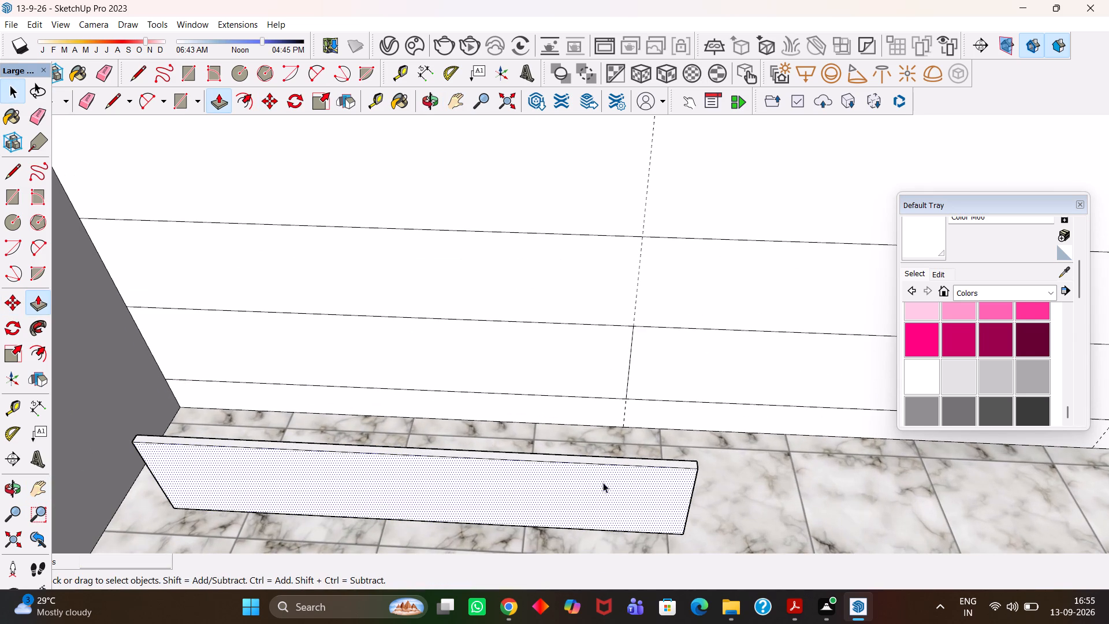
click(604, 482)
triple_click(604, 490)
click(604, 490)
right_click(604, 490)
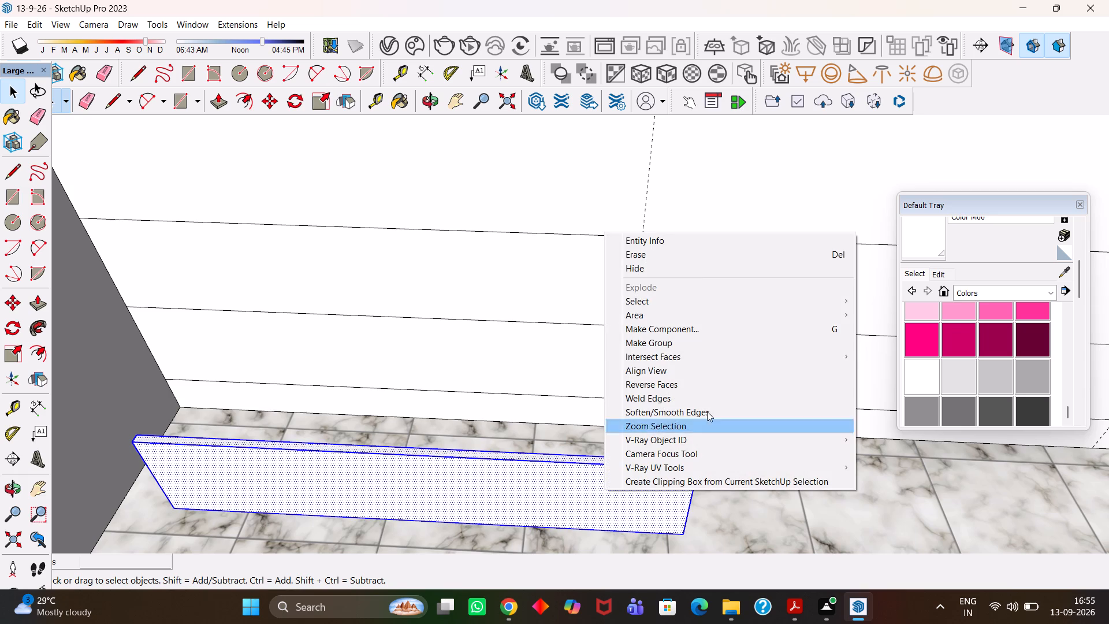
click(672, 347)
Move the drawer panel group by its upper-right back corner onto the middle line's first division point.
key(m)
scroll(691, 462, up, 2)
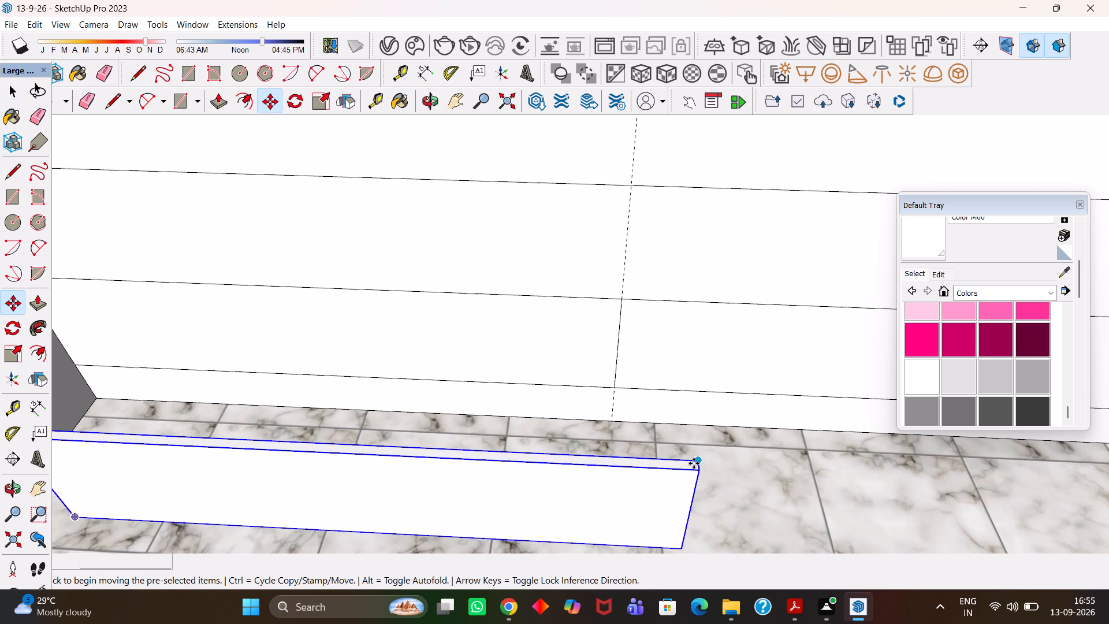
click(701, 462)
click(619, 302)
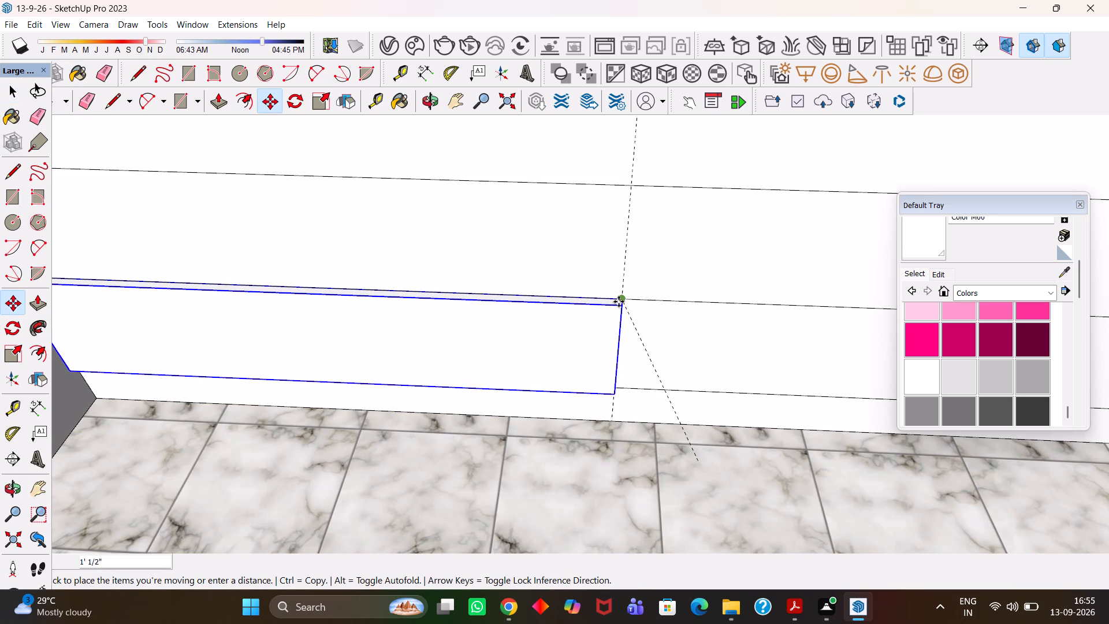
Copy the drawer panel group from its upper-left corner to the first division point, filling the lower row's second section.
scroll(619, 302, down, 4)
key(m)
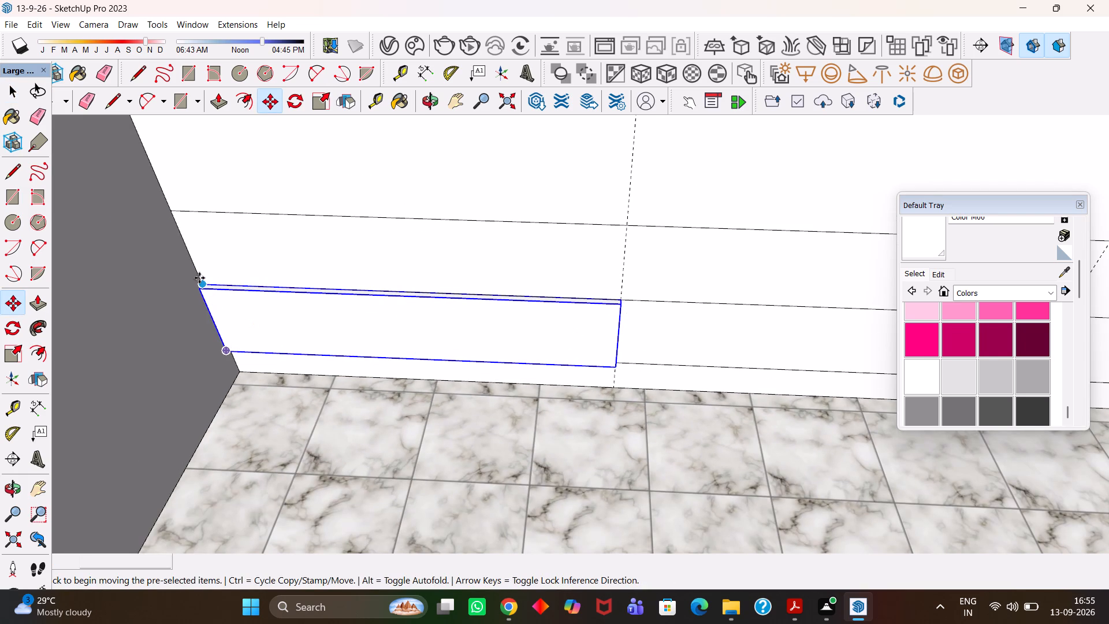
click(199, 278)
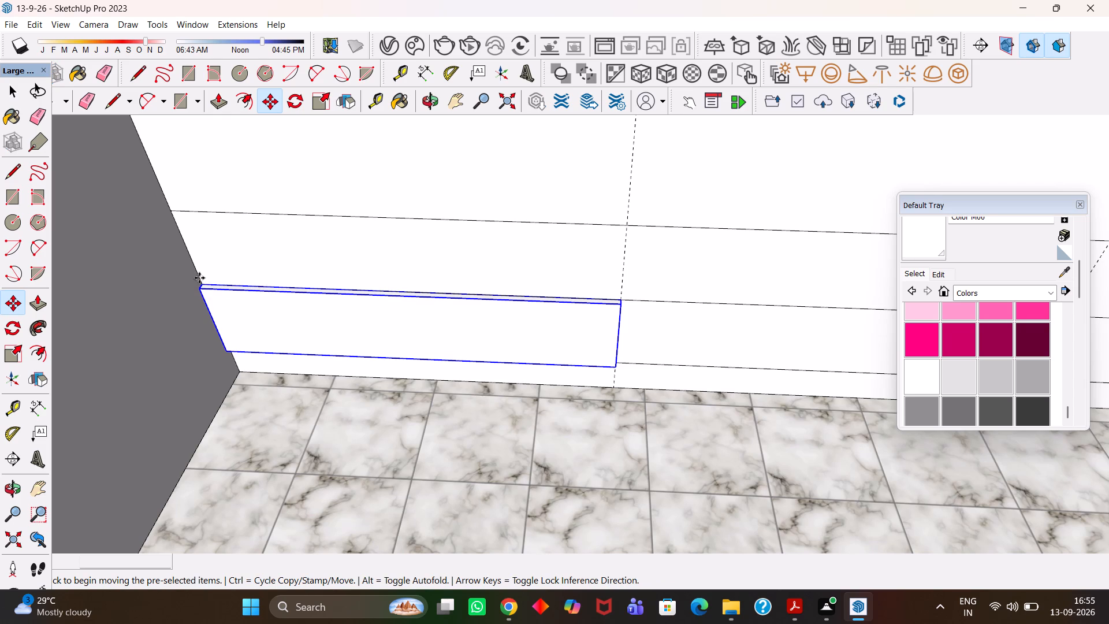
scroll(199, 278, up, 1)
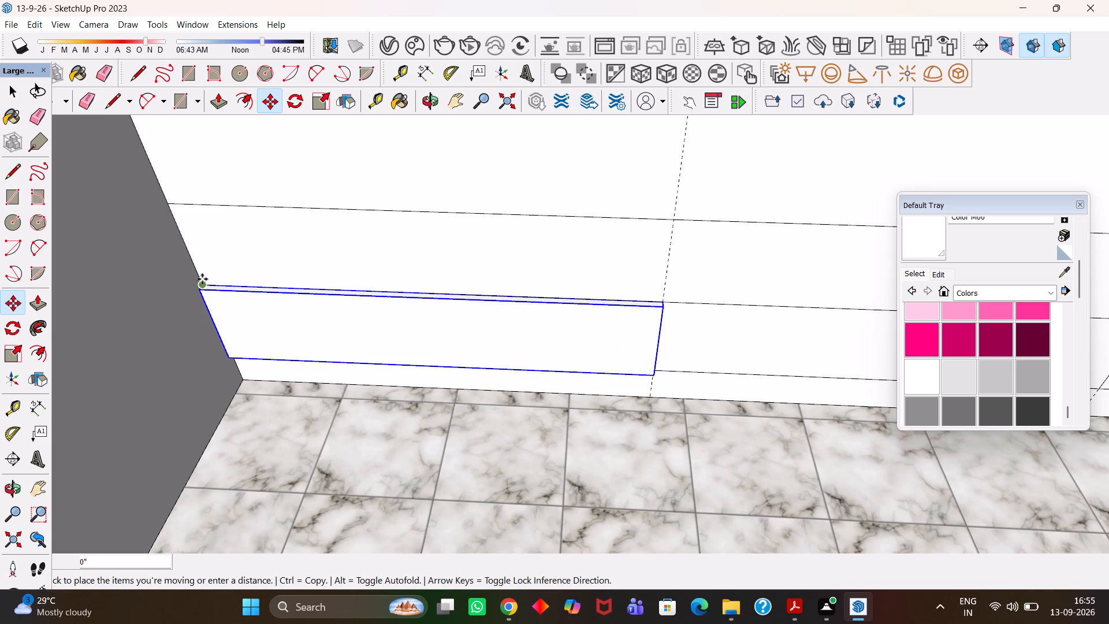
click(202, 279)
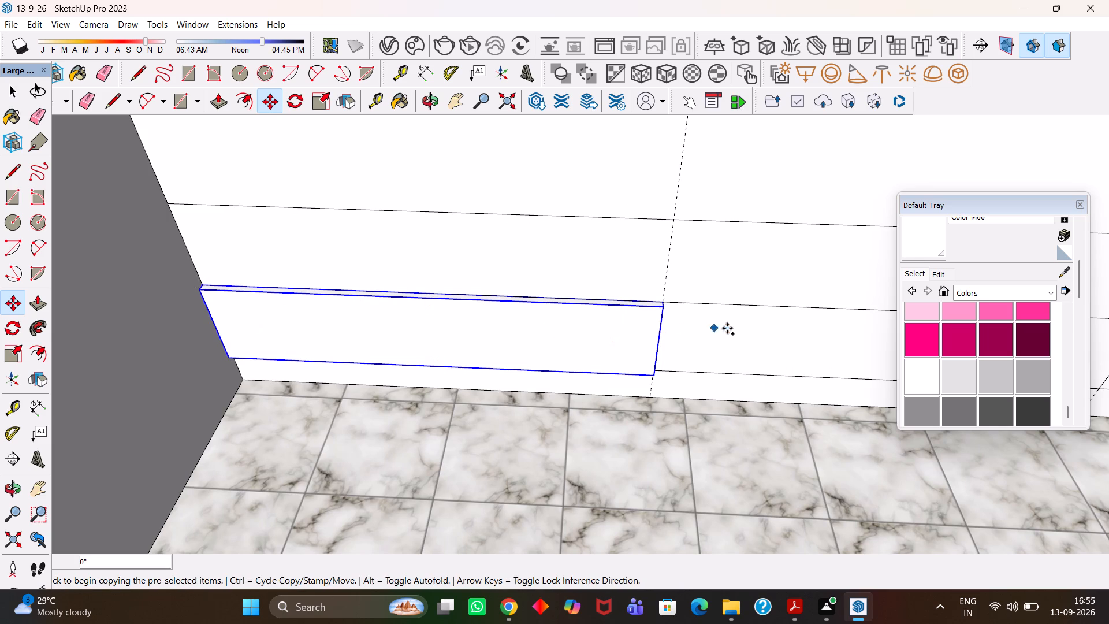
click(199, 284)
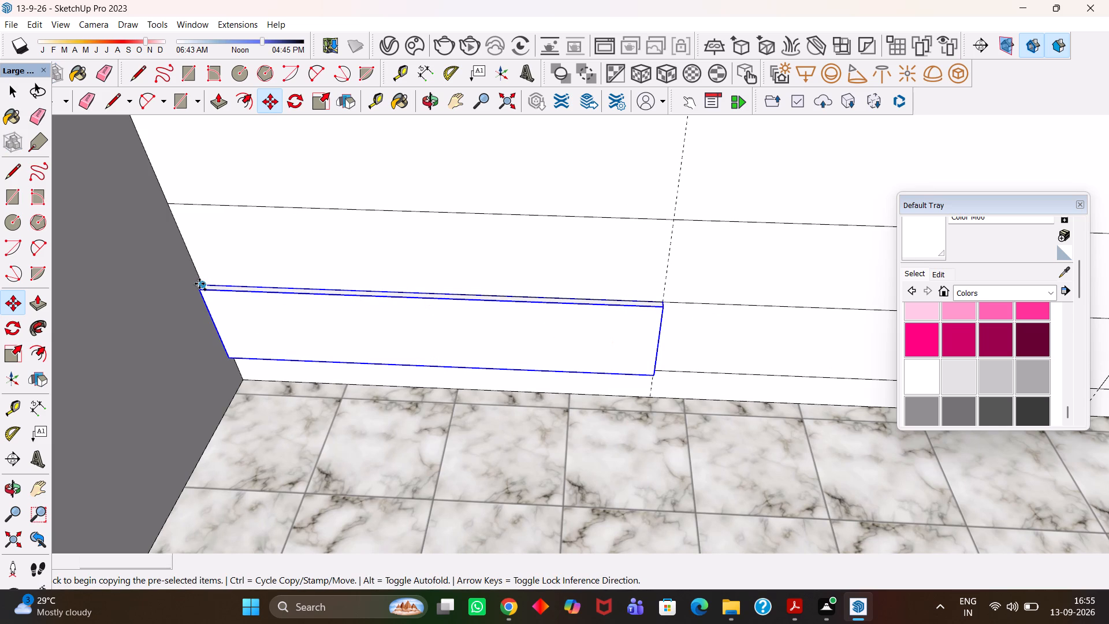
click(666, 300)
Copy the second drawer panel from its upper-left back corner to the second division point, filling the lower row's third section.
key(h)
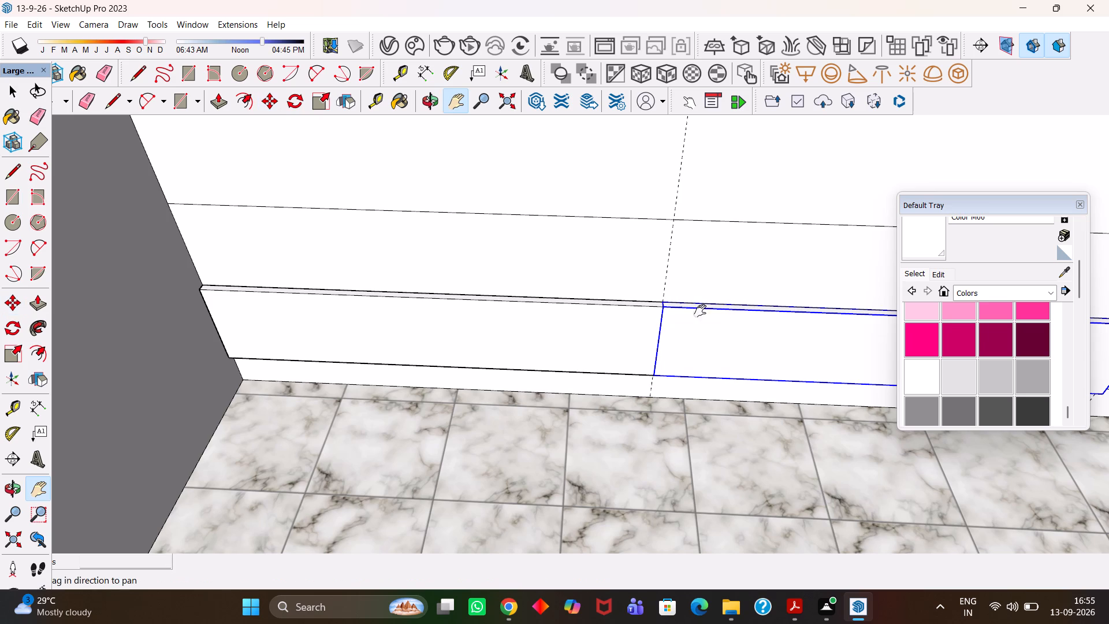
drag(734, 307, 471, 355)
scroll(509, 345, down, 4)
drag(672, 361, 538, 384)
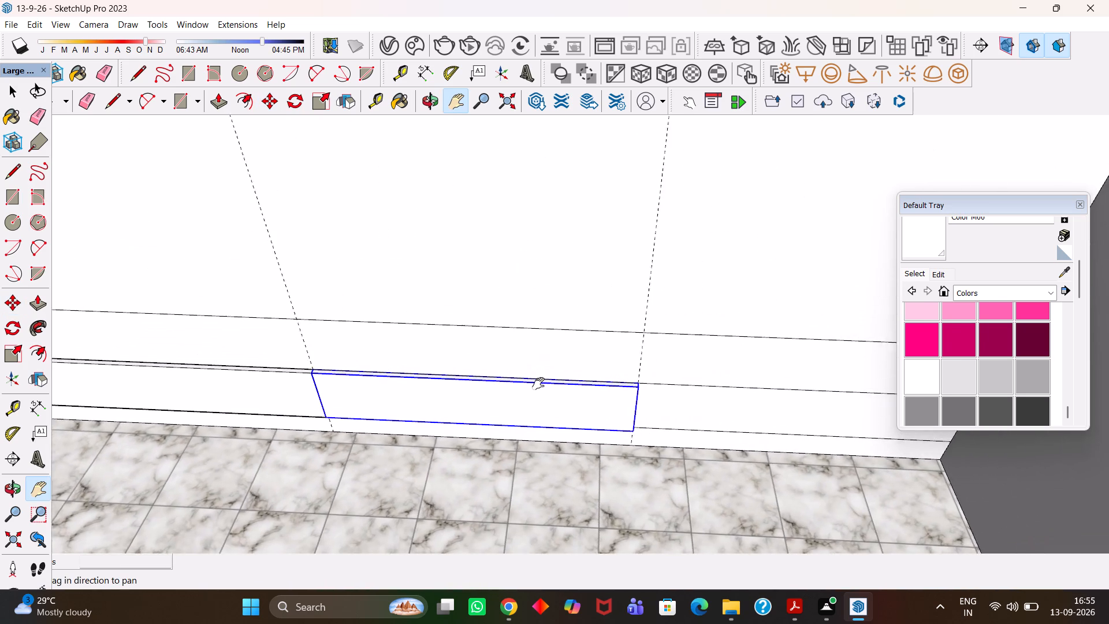
drag(538, 384, 524, 387)
scroll(526, 392, up, 3)
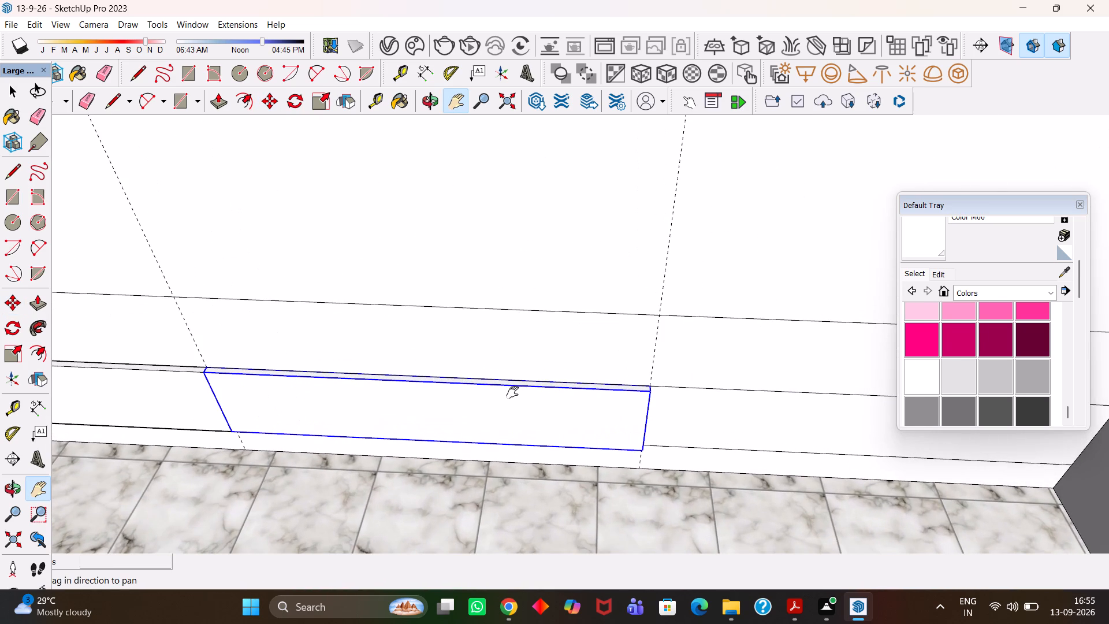
scroll(512, 392, down, 4)
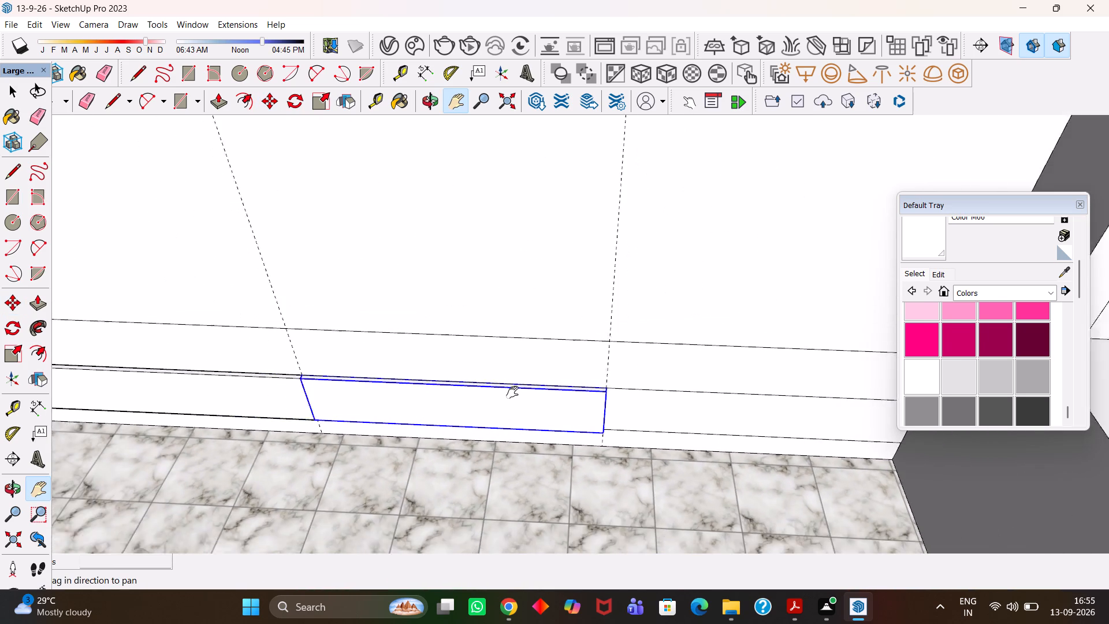
scroll(512, 392, down, 1)
key(m)
scroll(286, 399, up, 4)
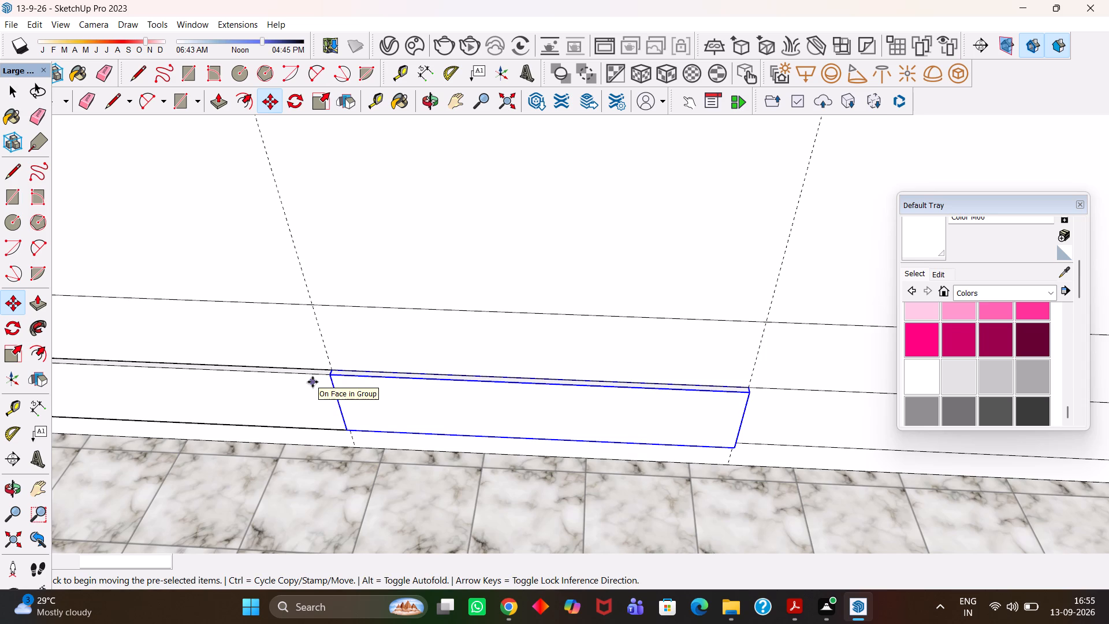
scroll(312, 382, up, 2)
click(339, 365)
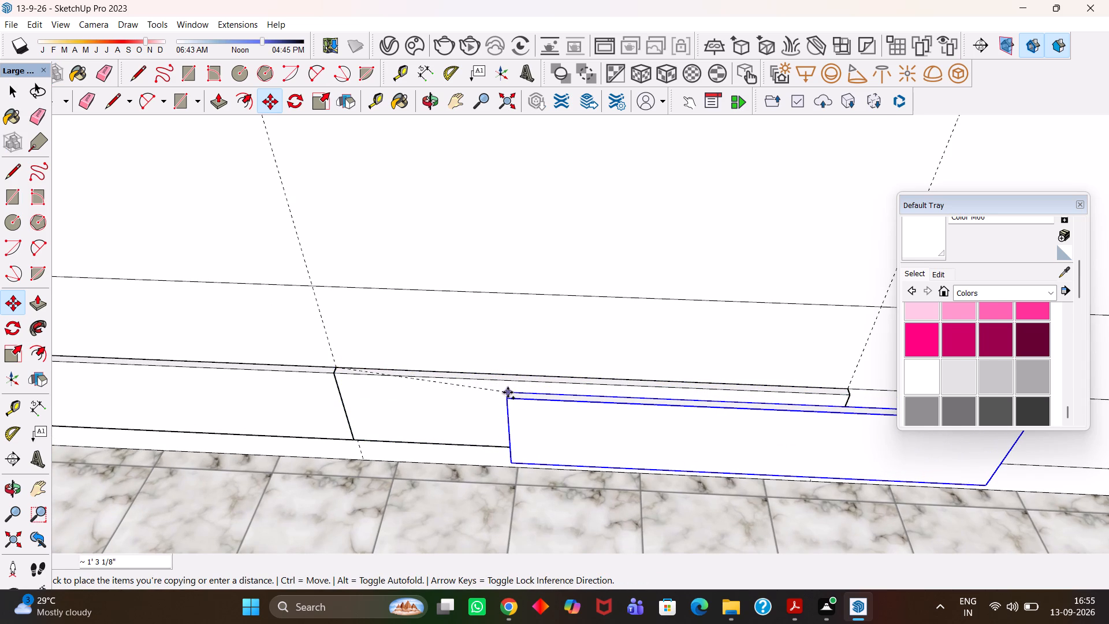
key(h)
scroll(509, 393, down, 3)
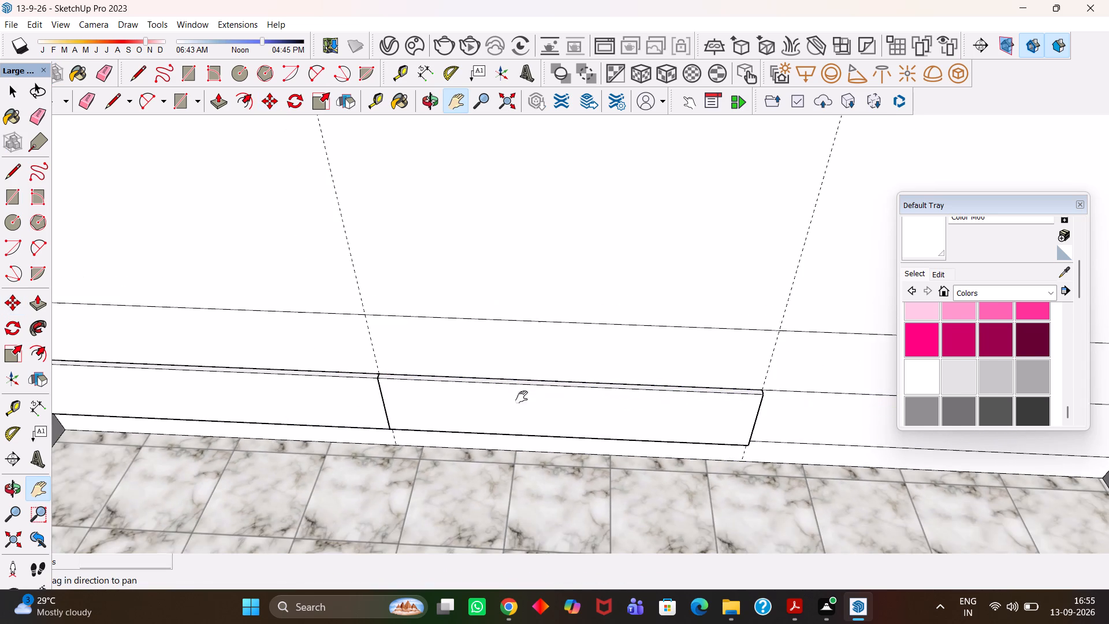
drag(622, 403, 465, 428)
middle_drag(582, 425, 592, 430)
key(Escape)
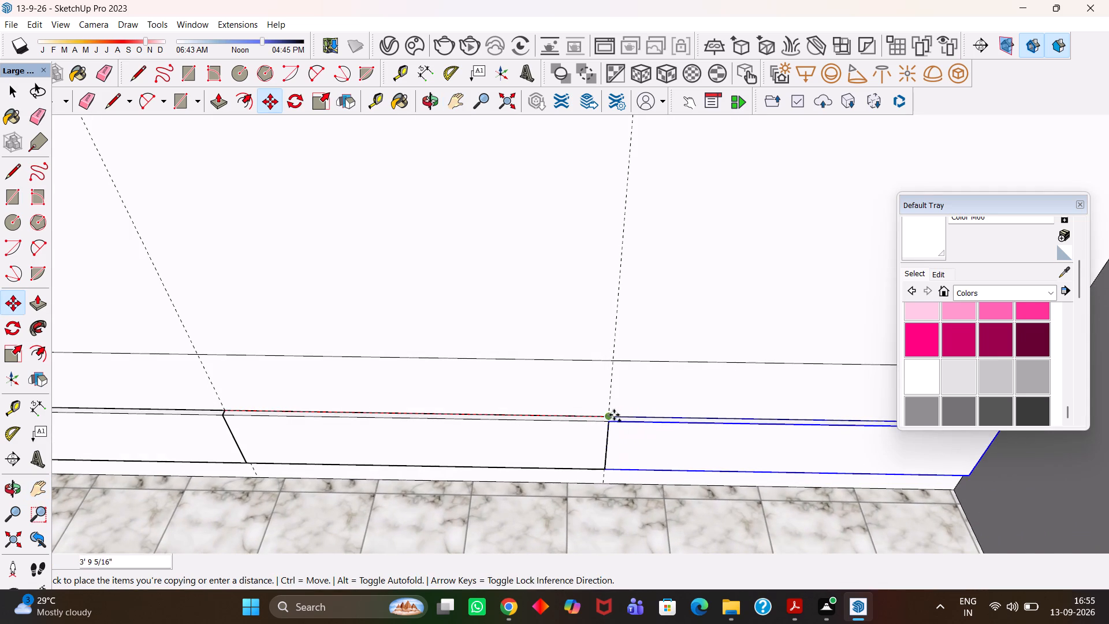
click(611, 415)
Copy the first section's drawer panel straight up from its lower corner to its top edge, starting the upper drawer row.
key(h)
scroll(601, 421, down, 3)
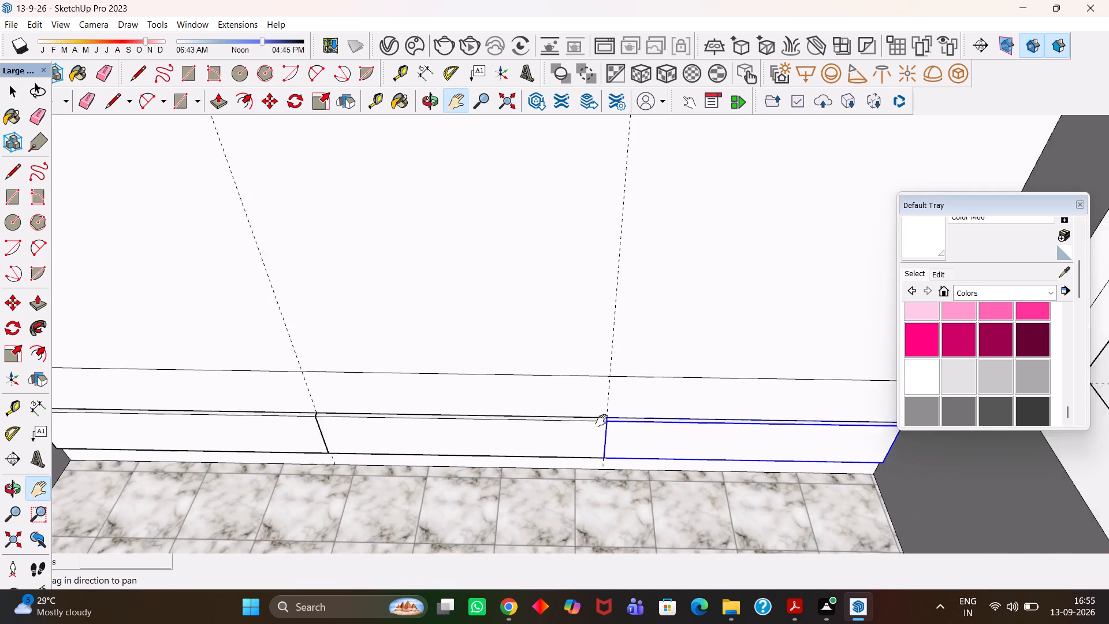
scroll(601, 421, down, 1)
key(h)
drag(482, 382, 503, 424)
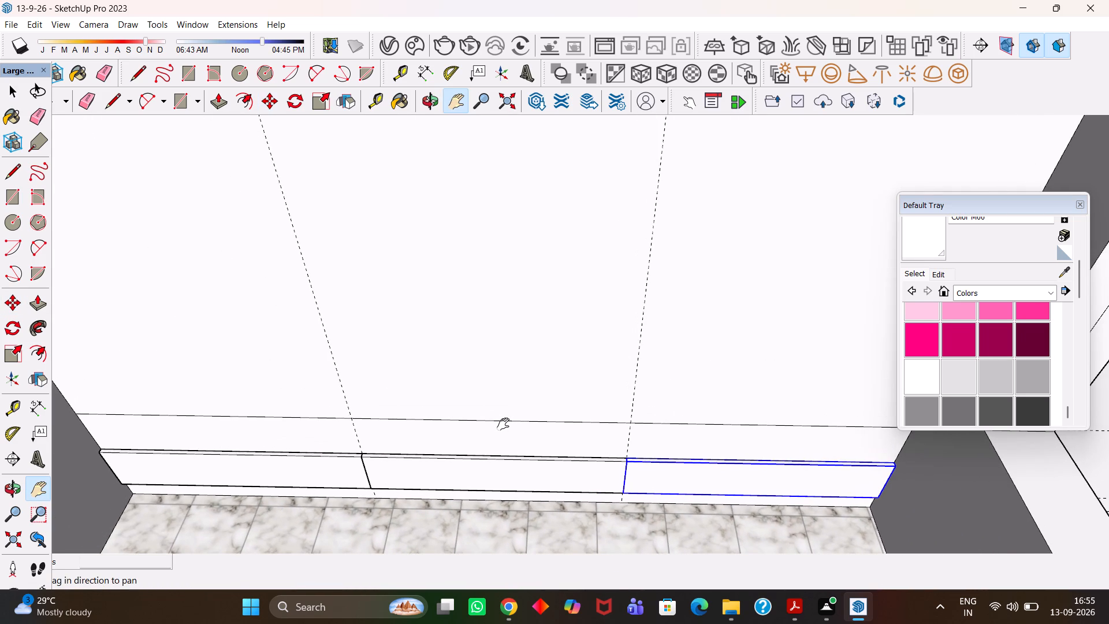
scroll(504, 426, down, 3)
key(h)
drag(453, 400, 510, 450)
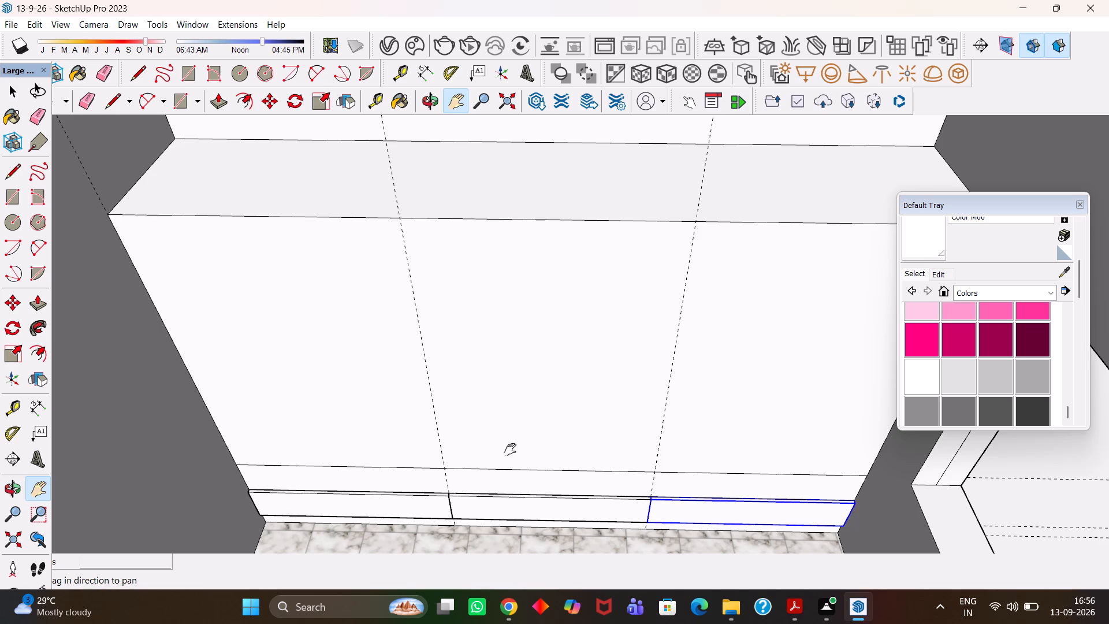
key(h)
key(h)
scroll(510, 450, down, 4)
key(h)
scroll(510, 450, down, 1)
middle_drag(462, 482, 457, 491)
scroll(457, 491, up, 1)
scroll(412, 507, up, 3)
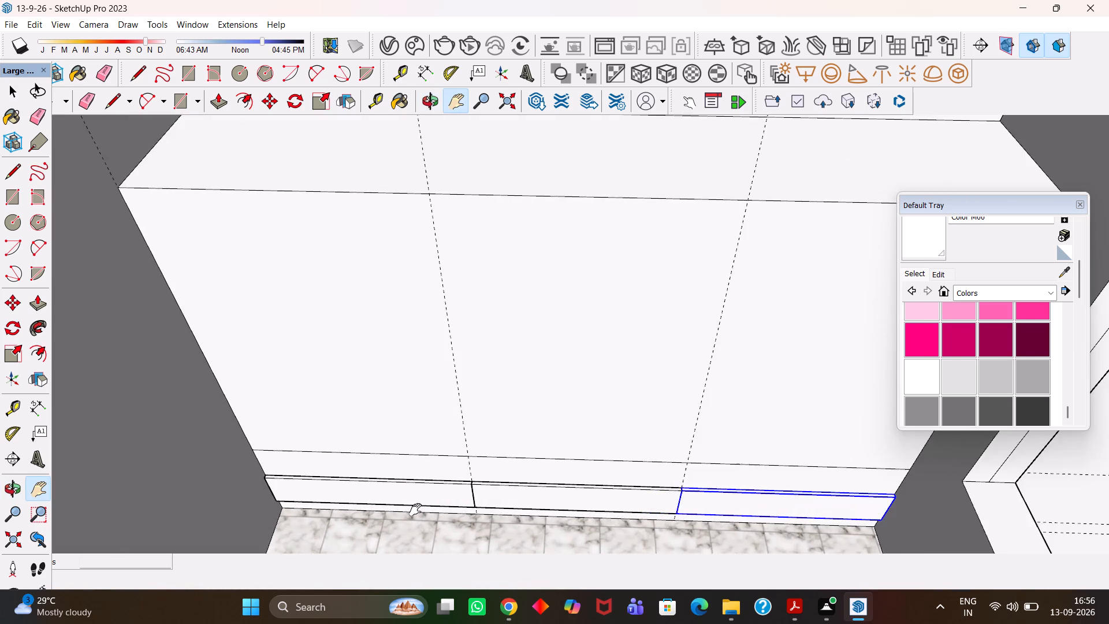
scroll(415, 510, up, 2)
key(space)
click(438, 495)
scroll(442, 495, up, 1)
key(m)
scroll(476, 509, up, 2)
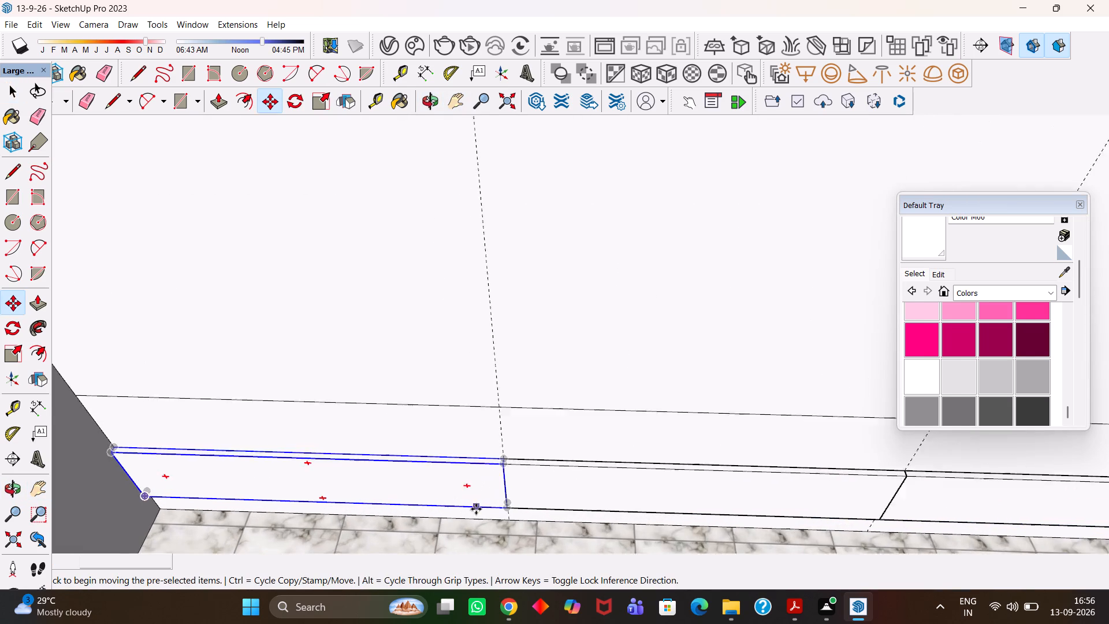
scroll(476, 509, up, 1)
click(510, 511)
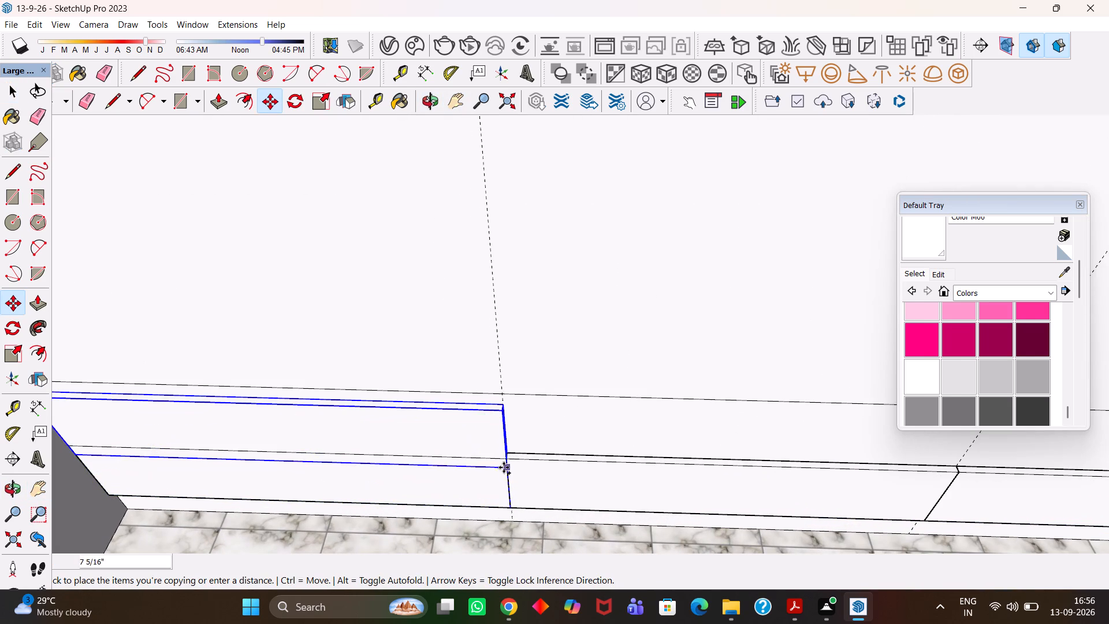
click(504, 461)
Copy the second section's drawer panel straight up onto its top edge, into the upper row.
key(space)
click(531, 486)
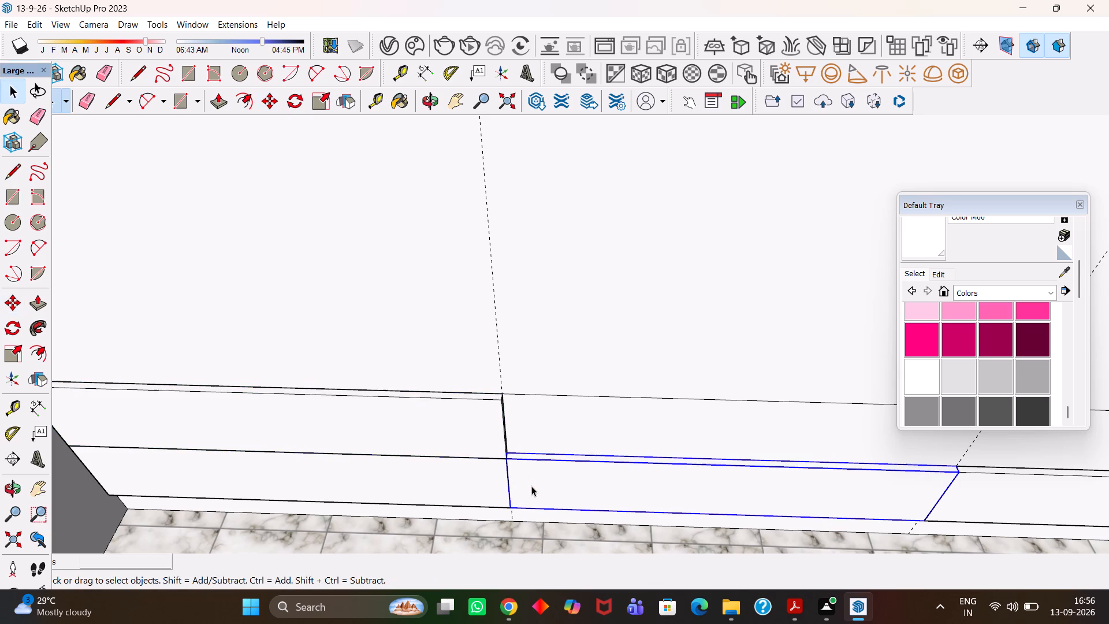
key(m)
scroll(521, 502, up, 1)
click(511, 510)
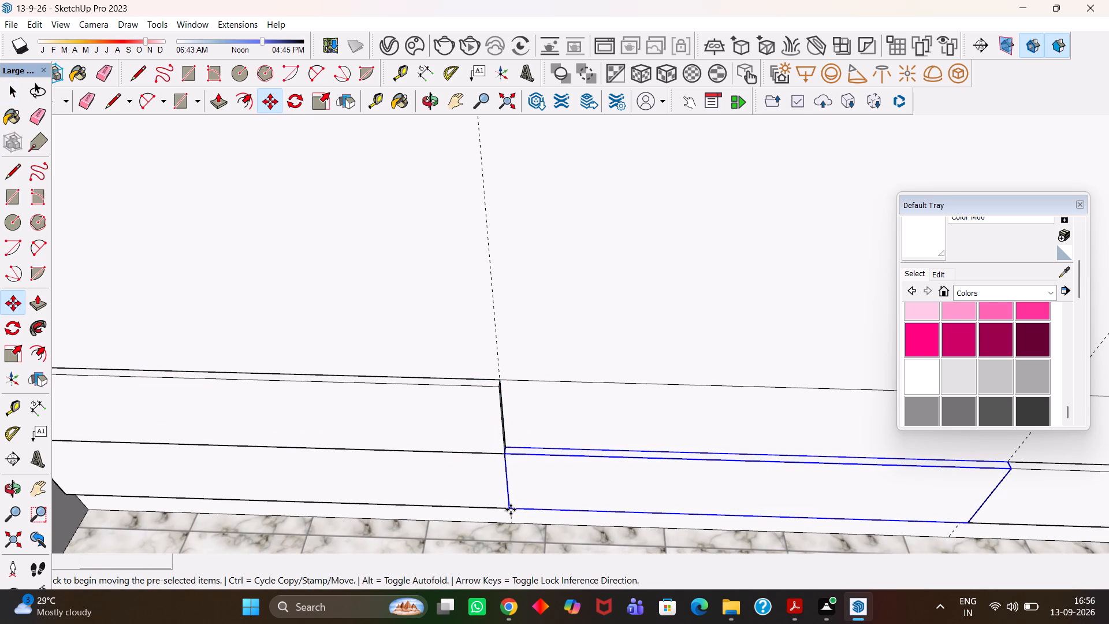
click(508, 456)
Copy the third section's drawer panel 9" straight up onto its top edge, completing the upper drawer row.
key(h)
drag(634, 466, 557, 465)
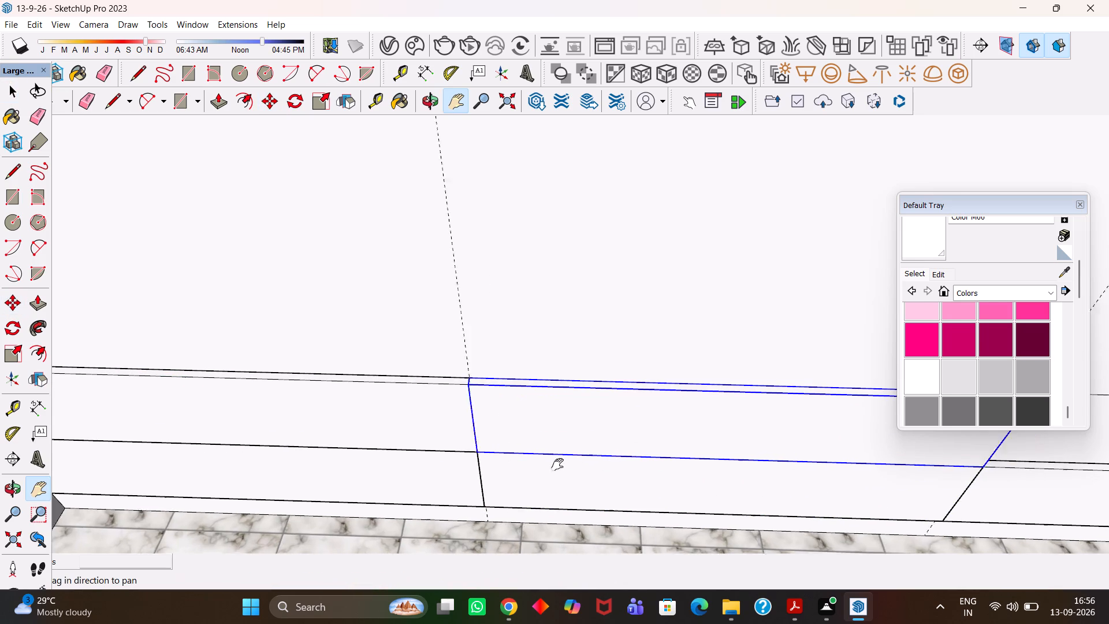
drag(557, 465, 456, 454)
drag(647, 452, 467, 463)
drag(632, 456, 561, 451)
key(space)
click(624, 495)
key(m)
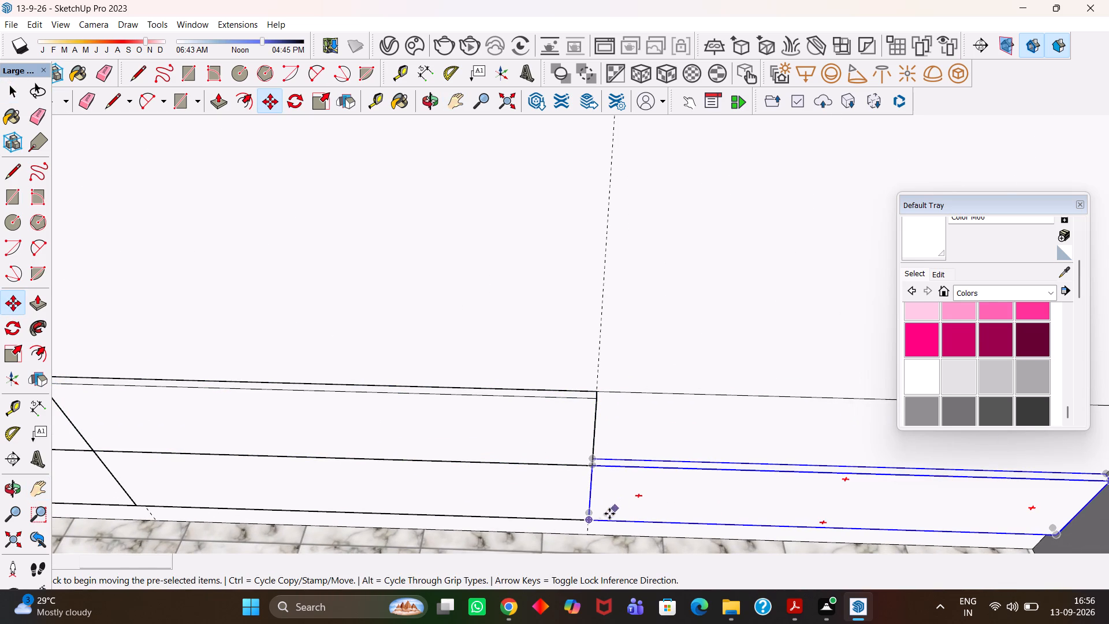
click(589, 517)
click(591, 459)
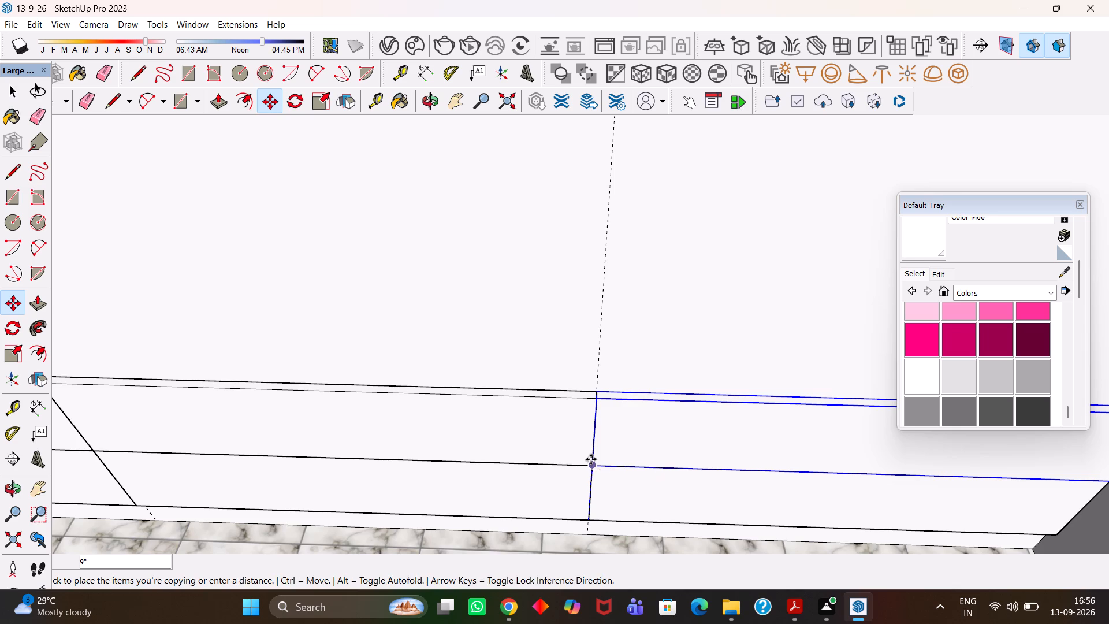
Draw a rectangle about 3' 9 1/2" wide over the wardrobe front's middle section, from the front's top edge down to the drawers.
key(h)
scroll(591, 459, down, 4)
drag(527, 437, 587, 476)
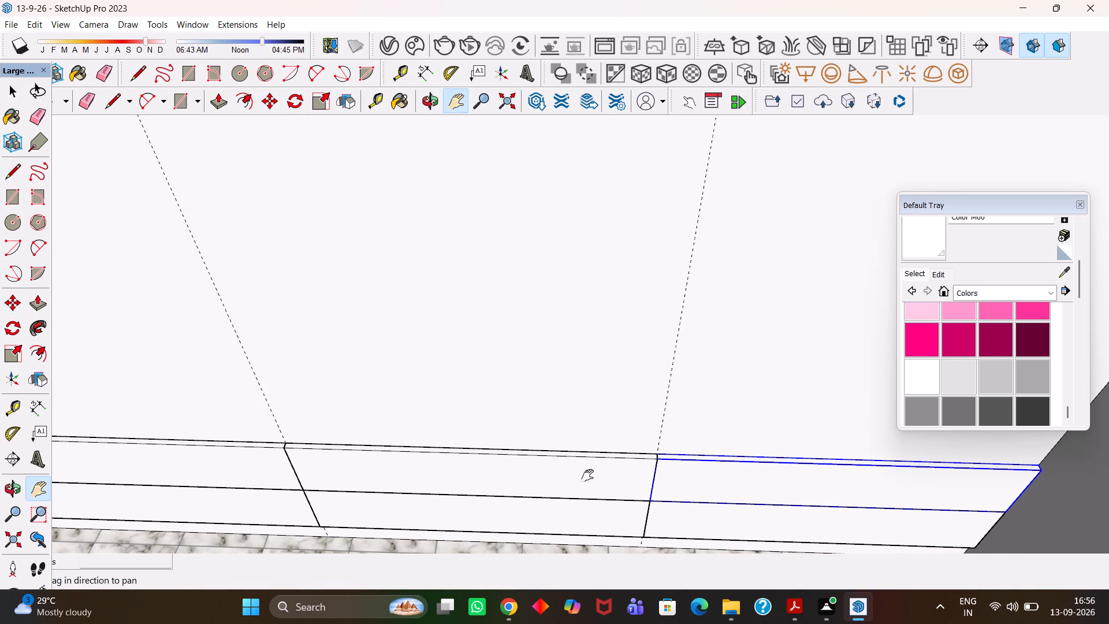
key(h)
scroll(555, 466, down, 5)
drag(494, 383, 534, 453)
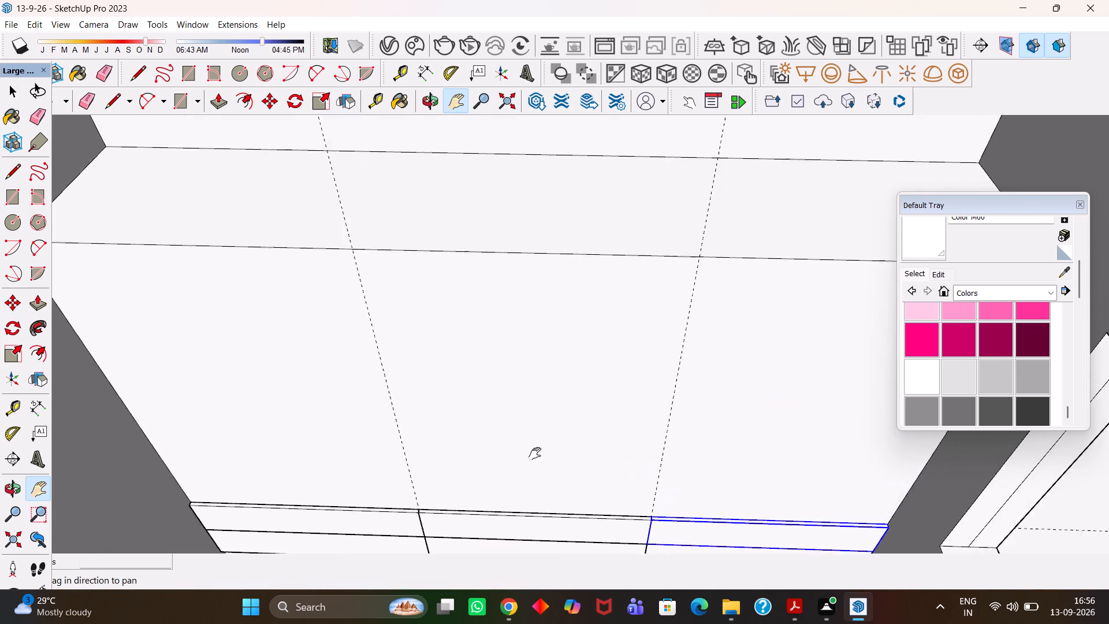
scroll(535, 454, down, 4)
drag(468, 452, 583, 408)
scroll(468, 408, up, 3)
scroll(468, 408, down, 1)
scroll(458, 409, up, 2)
key(l)
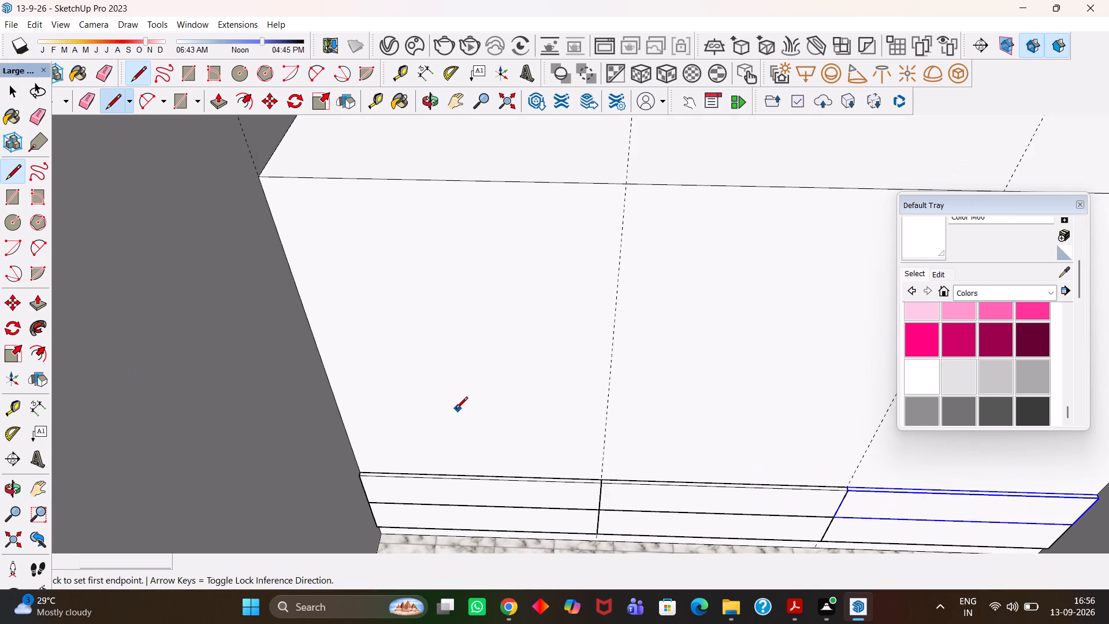
scroll(456, 410, down, 3)
key(r)
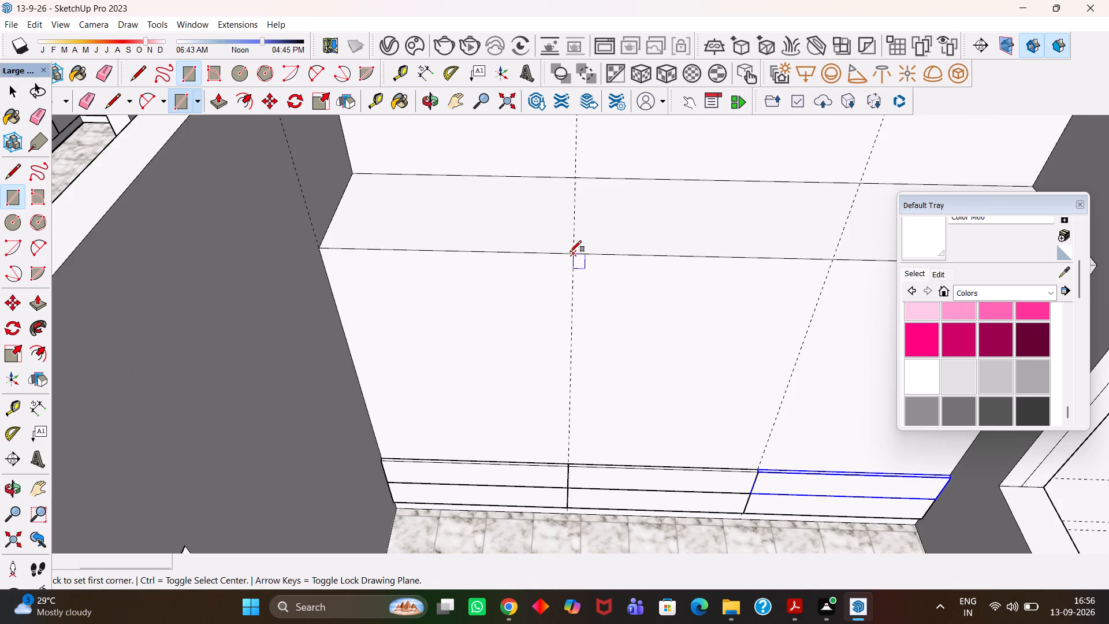
click(572, 252)
scroll(763, 461, up, 3)
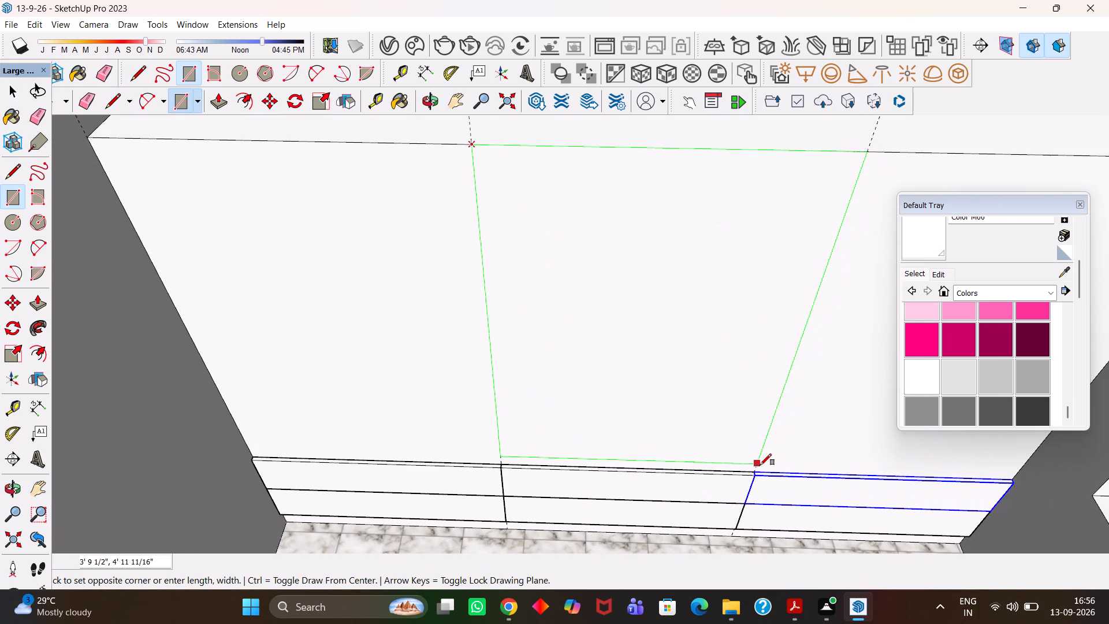
click(755, 469)
Place a vertical guide through the middle of the wardrobe's first section, about 1' 10" from the first division line.
scroll(713, 469, down, 4)
key(h)
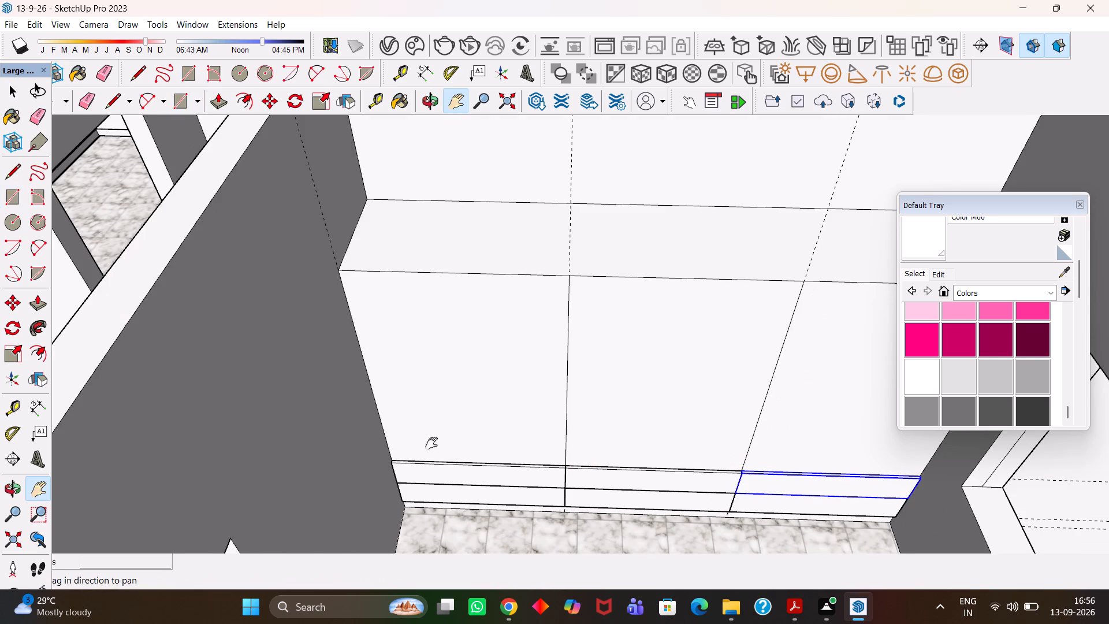
drag(463, 448, 469, 450)
key(t)
scroll(499, 436, up, 2)
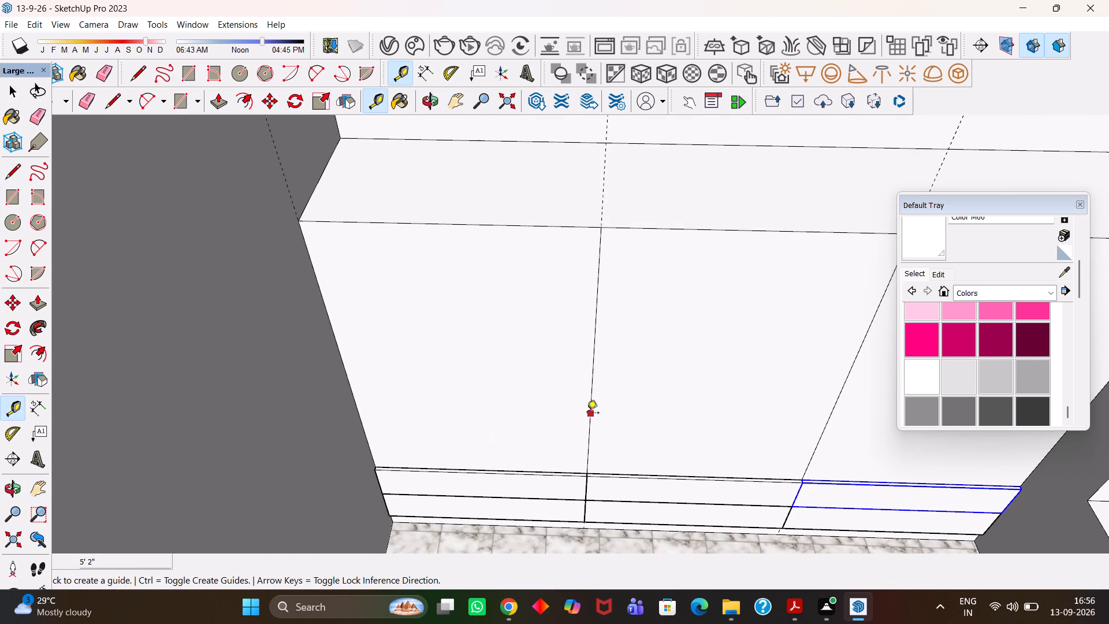
click(587, 414)
click(446, 220)
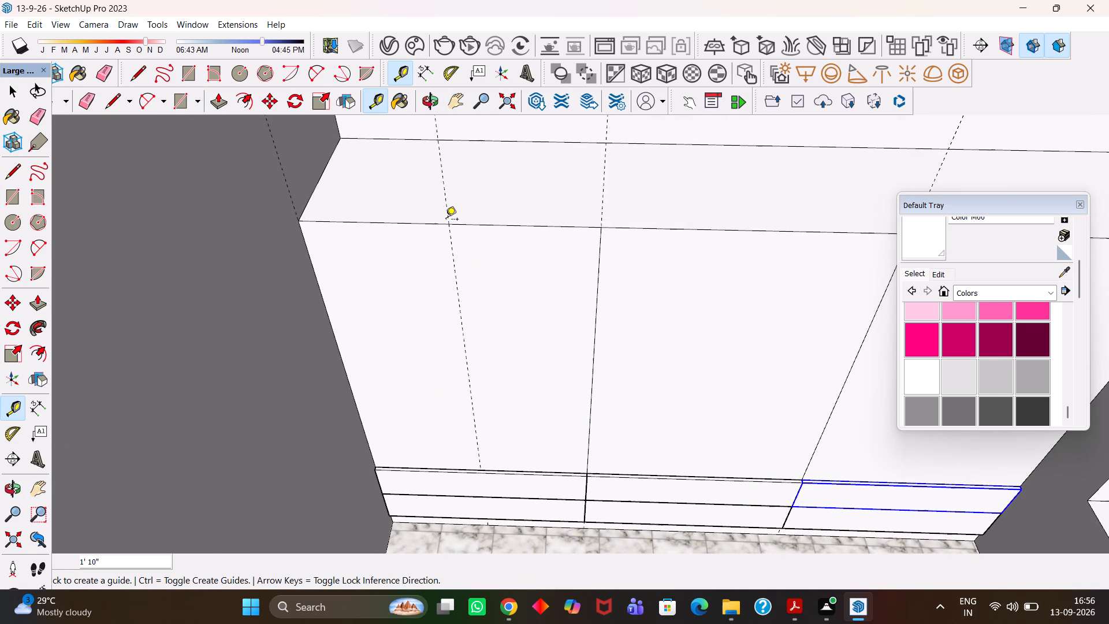
Draw a vertical line along the new guide from the wardrobe front's top edge down to the drawers, splitting the first section.
key(l)
click(449, 225)
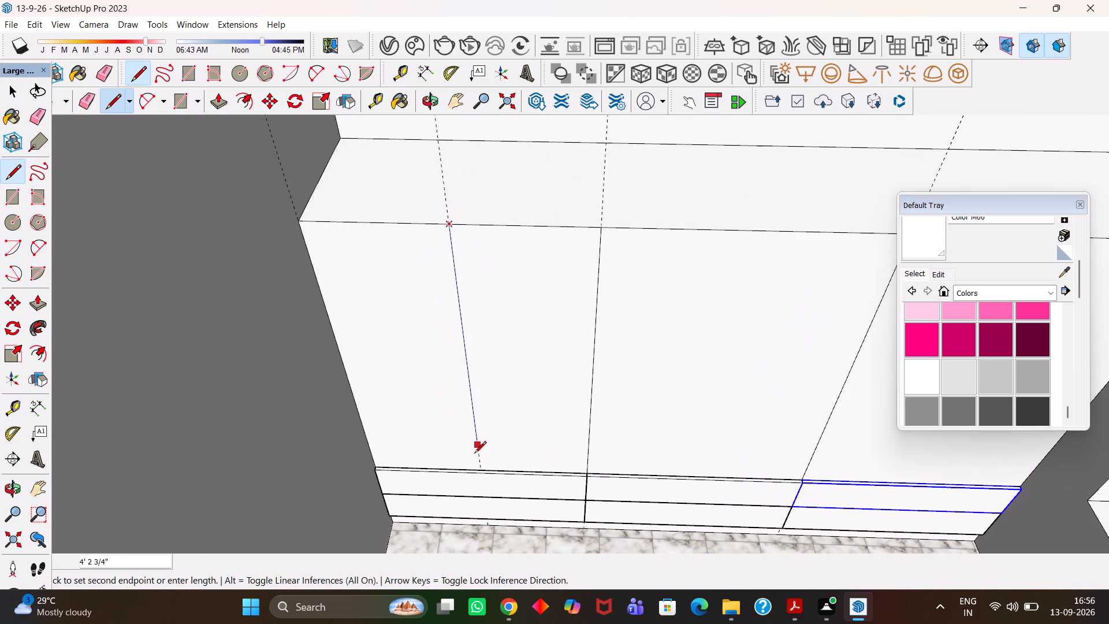
click(482, 467)
key(t)
click(470, 380)
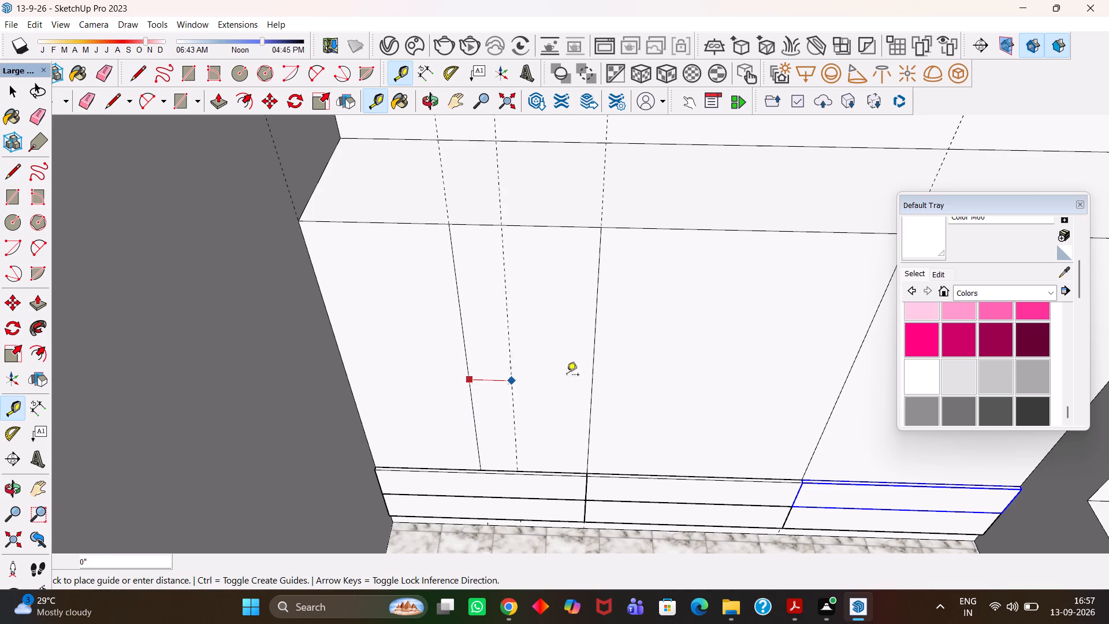
Copy the first section's outer door face out in front of the wardrobe, about 4' 10" away.
key(space)
click(392, 376)
scroll(404, 377, down, 4)
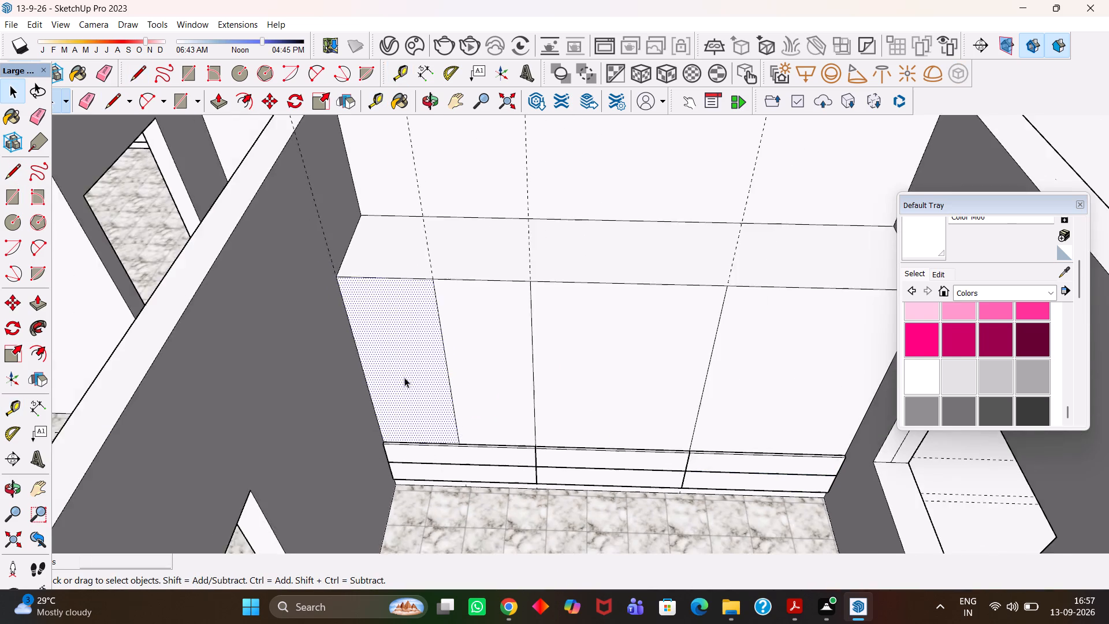
middle_drag(404, 377, 426, 398)
scroll(426, 398, down, 4)
key(m)
click(426, 398)
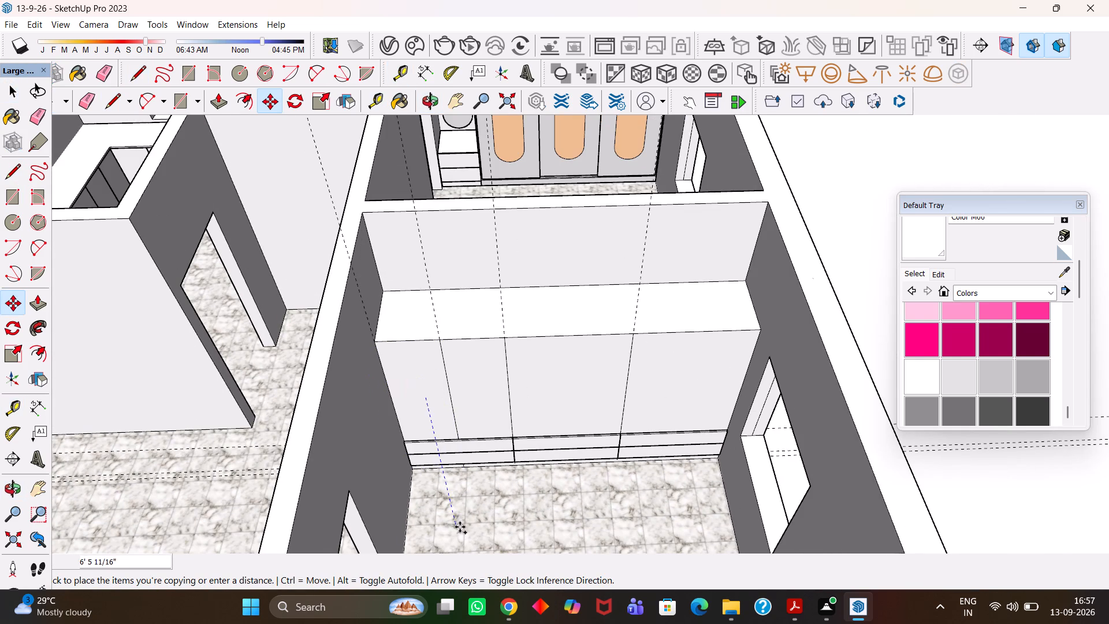
click(479, 512)
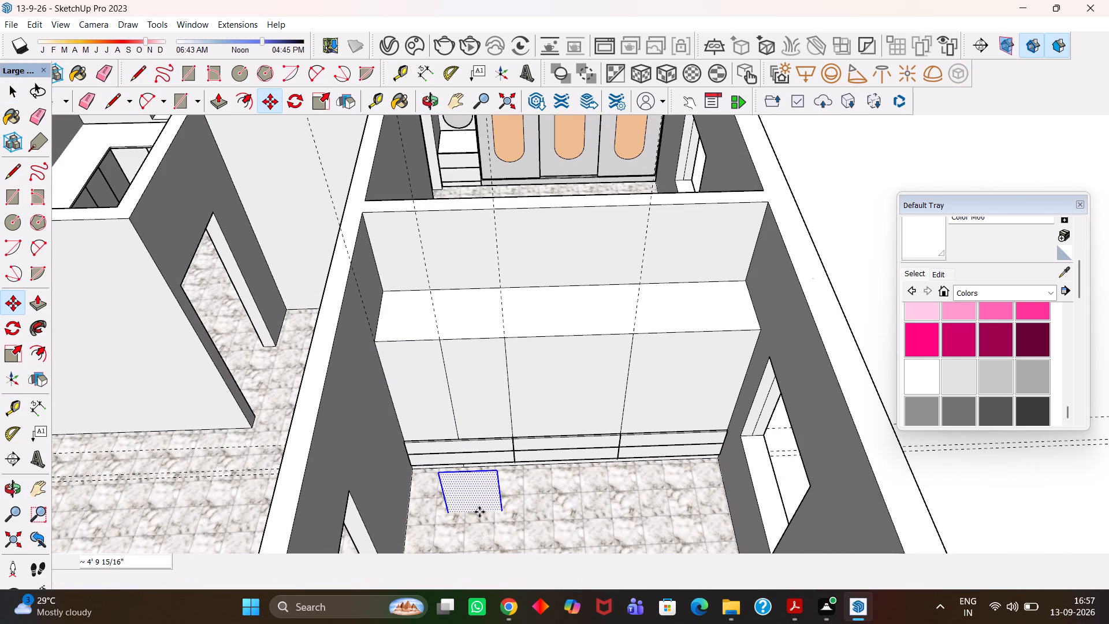
Extrude the copied door face in front of the wardrobe by 18 mm with Push/Pull.
scroll(479, 512, up, 2)
key(p)
click(479, 512)
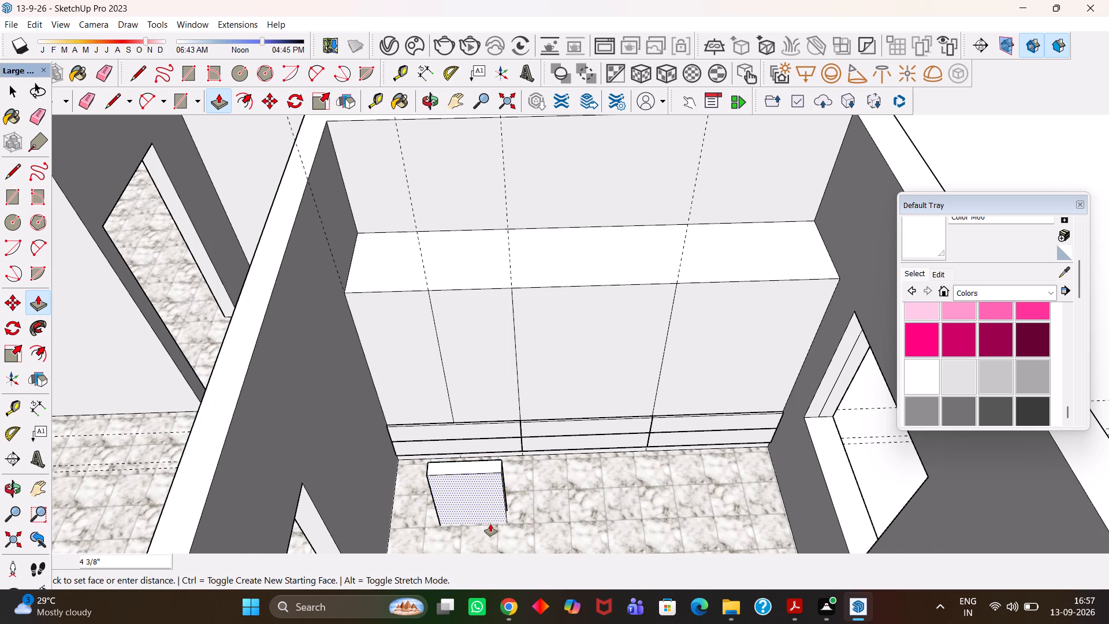
text(18mm)
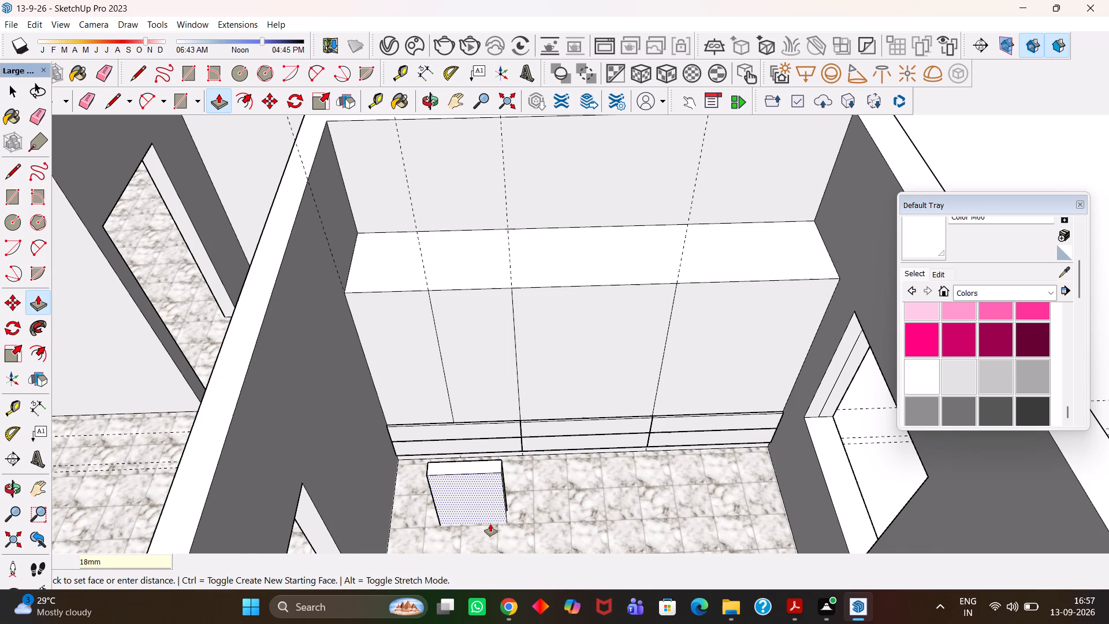
key(Return)
Select the whole 18 mm door panel and make it a group.
scroll(490, 524, up, 2)
key(space)
triple_click(485, 489)
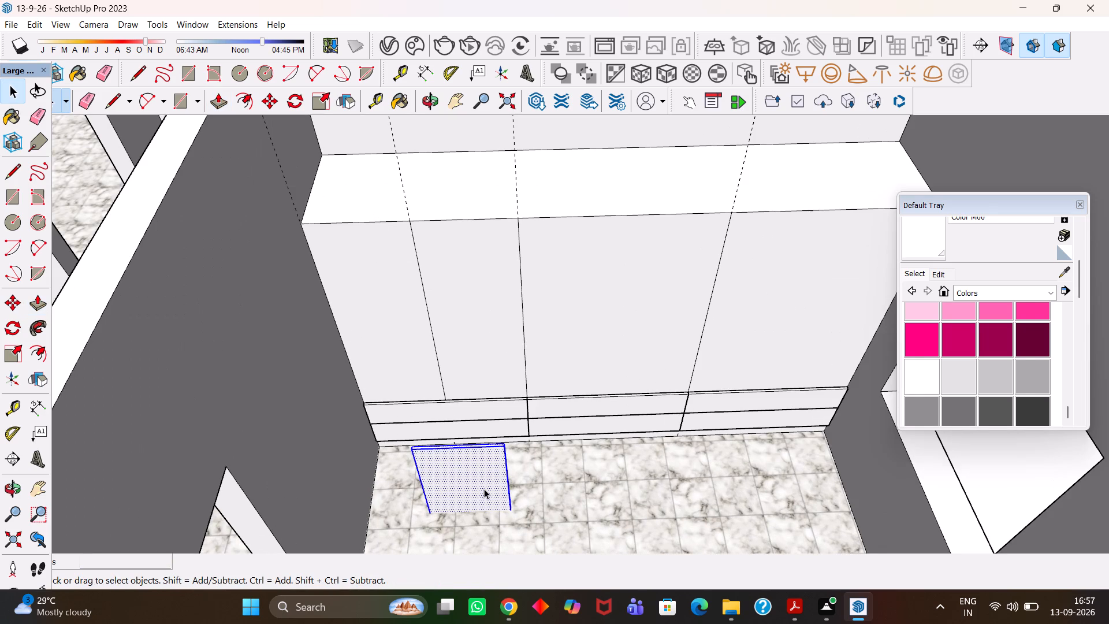
right_click(480, 489)
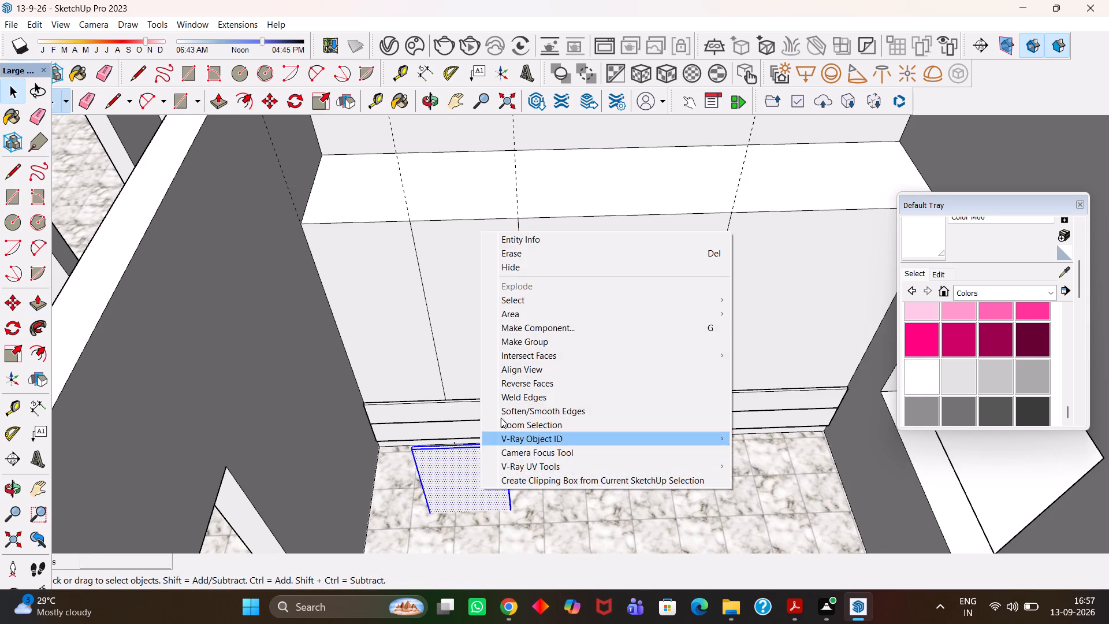
click(530, 343)
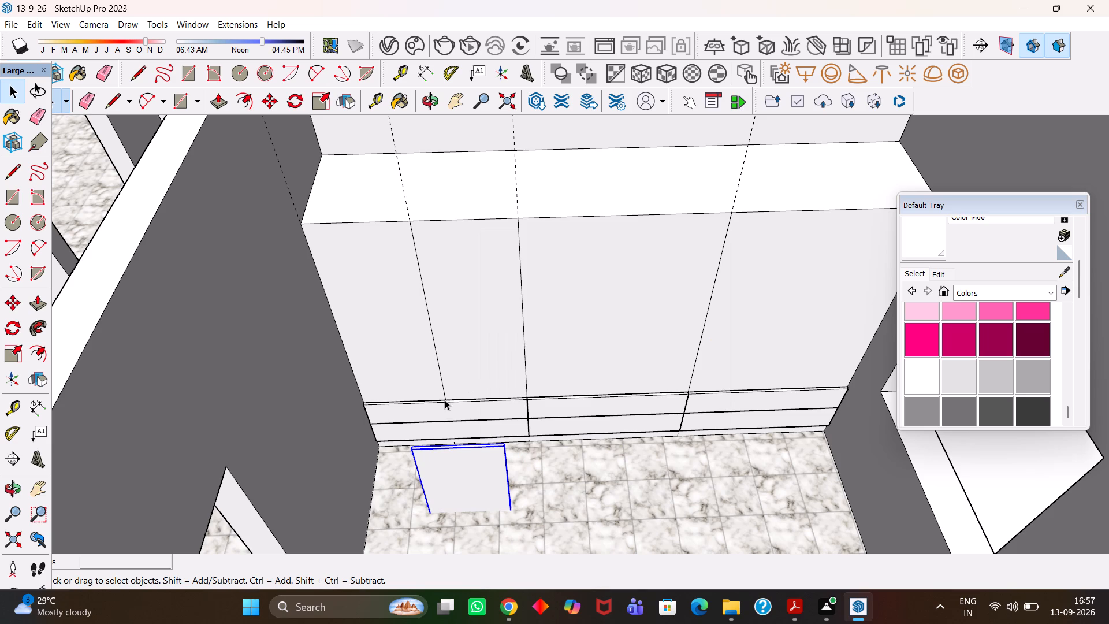
Move the door panel group by its top outer corner onto the top outer corner of the wardrobe front's first section.
key(m)
scroll(413, 436, up, 3)
click(414, 448)
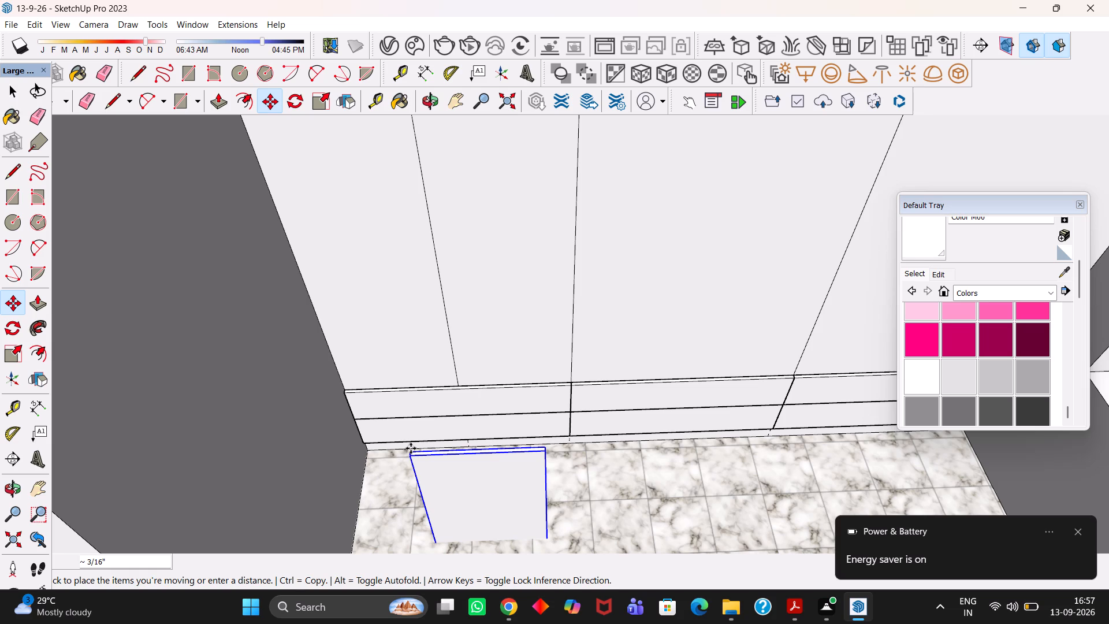
scroll(375, 367, down, 4)
key(h)
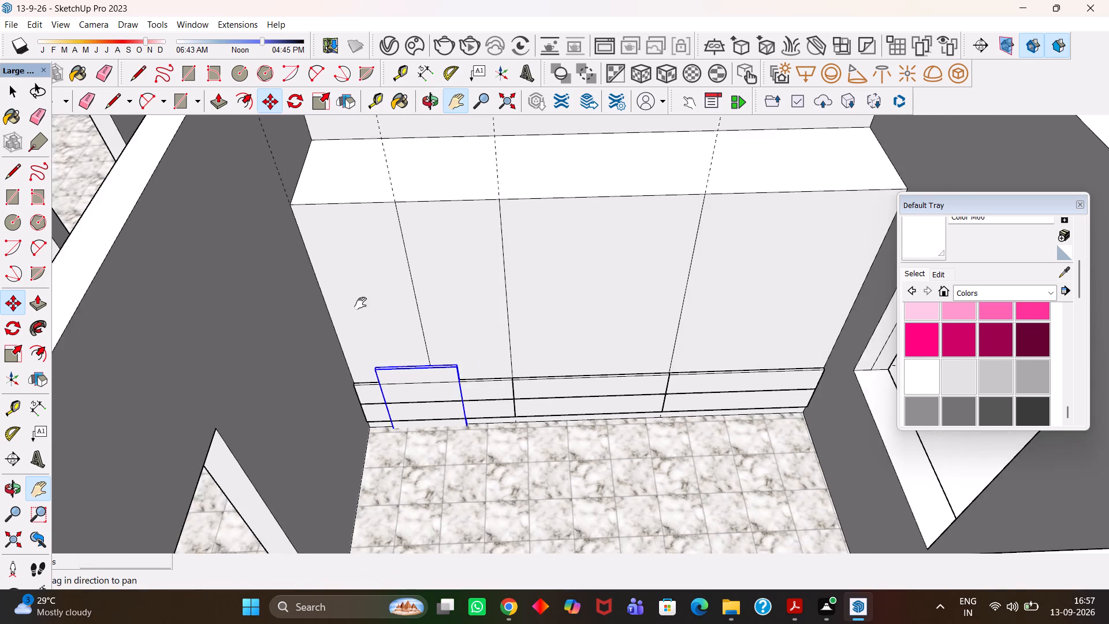
drag(362, 303, 410, 405)
scroll(376, 319, up, 2)
key(Escape)
scroll(373, 313, up, 1)
click(336, 325)
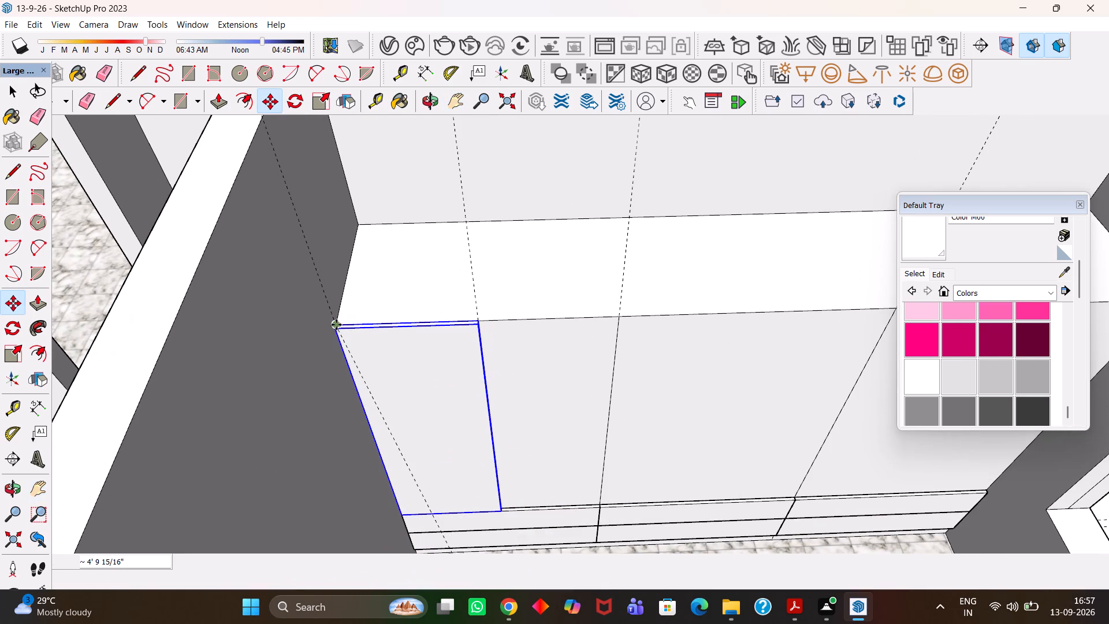
Inside the door panel group, push the side face at the section's dividing line inward 5 mm, and close the group.
scroll(431, 325, up, 6)
middle_drag(521, 342, 403, 363)
scroll(403, 363, up, 1)
scroll(516, 354, up, 1)
middle_drag(516, 354, 477, 346)
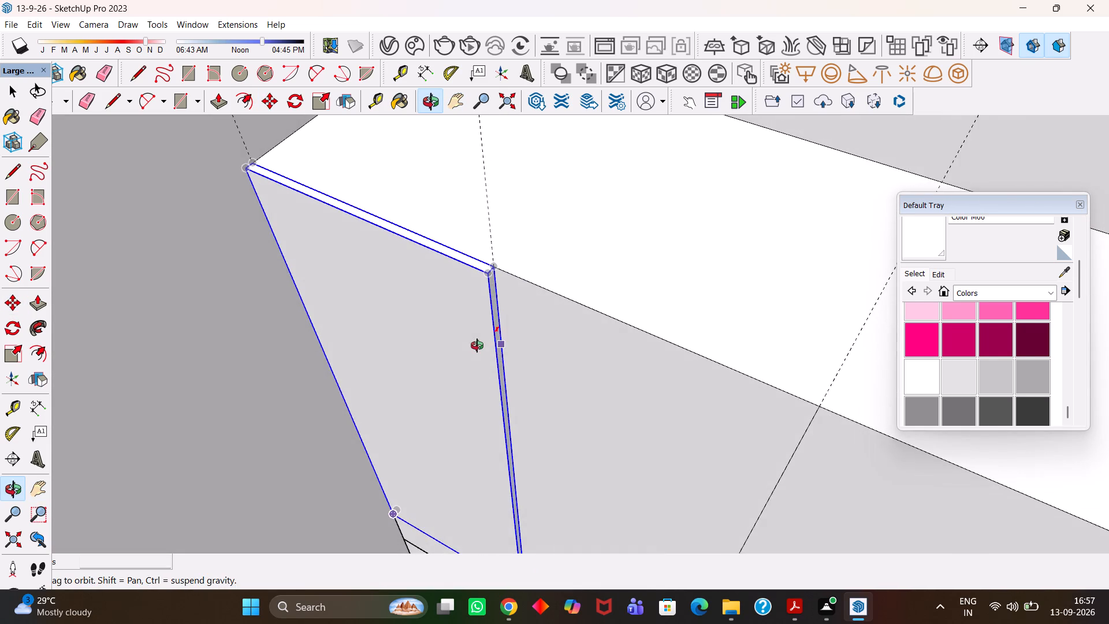
middle_drag(477, 346, 470, 342)
scroll(470, 342, up, 5)
key(space)
double_click(505, 339)
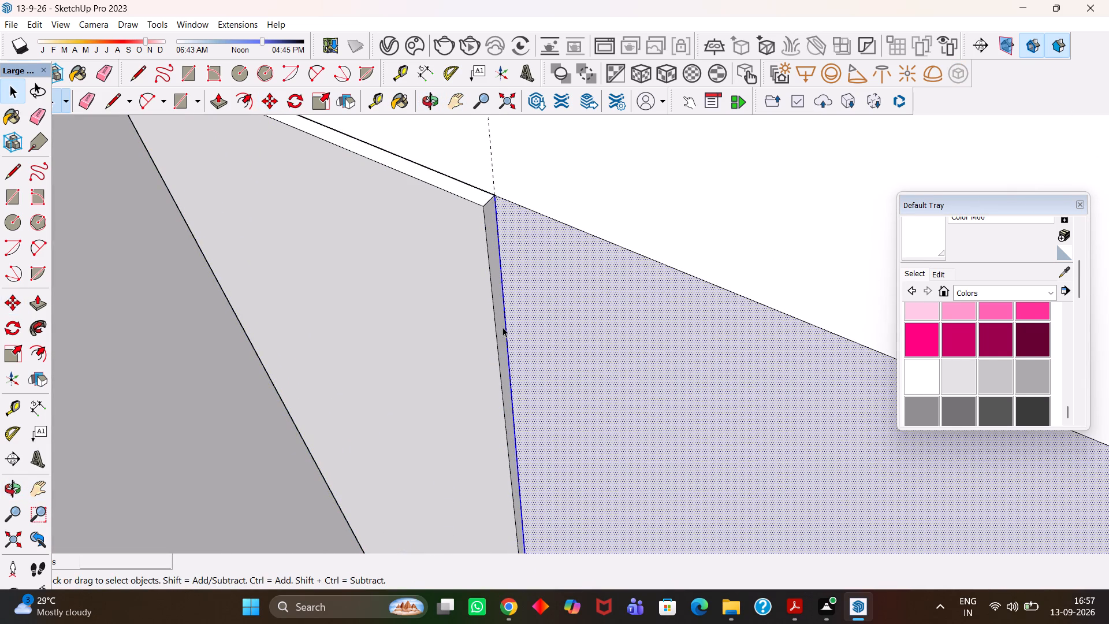
click(501, 325)
double_click(501, 325)
click(501, 325)
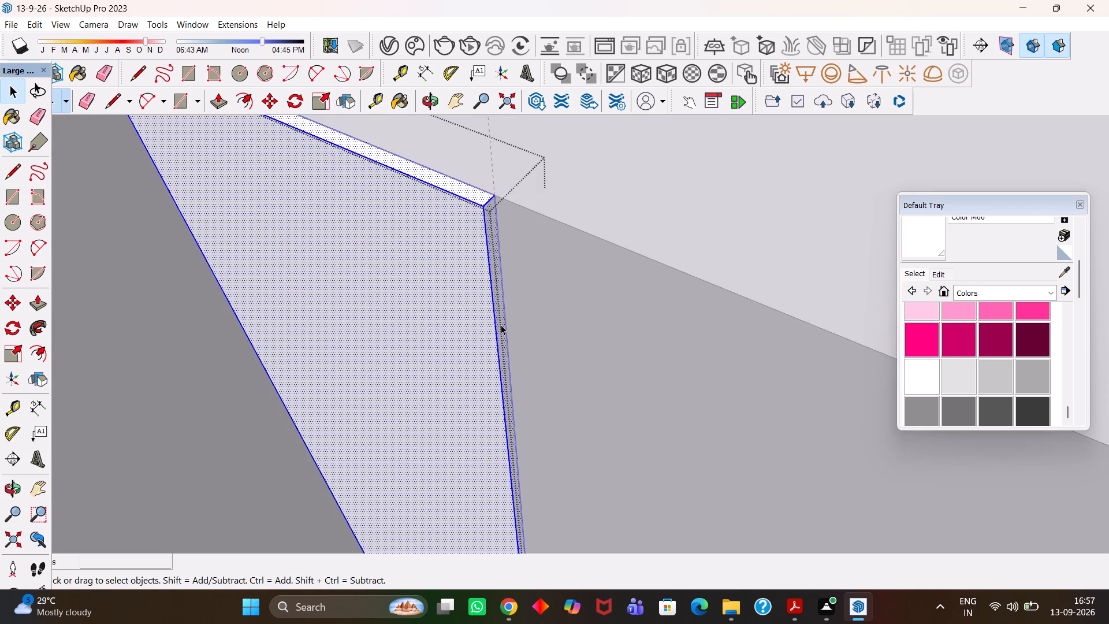
click(501, 325)
key(p)
click(499, 325)
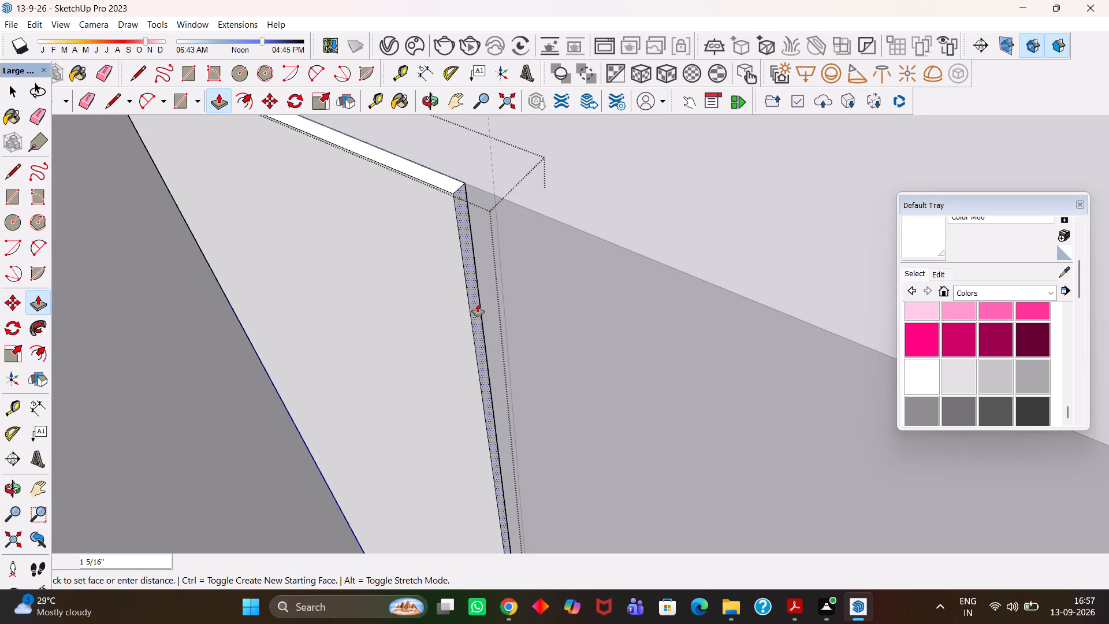
text(5mm)
key(Return)
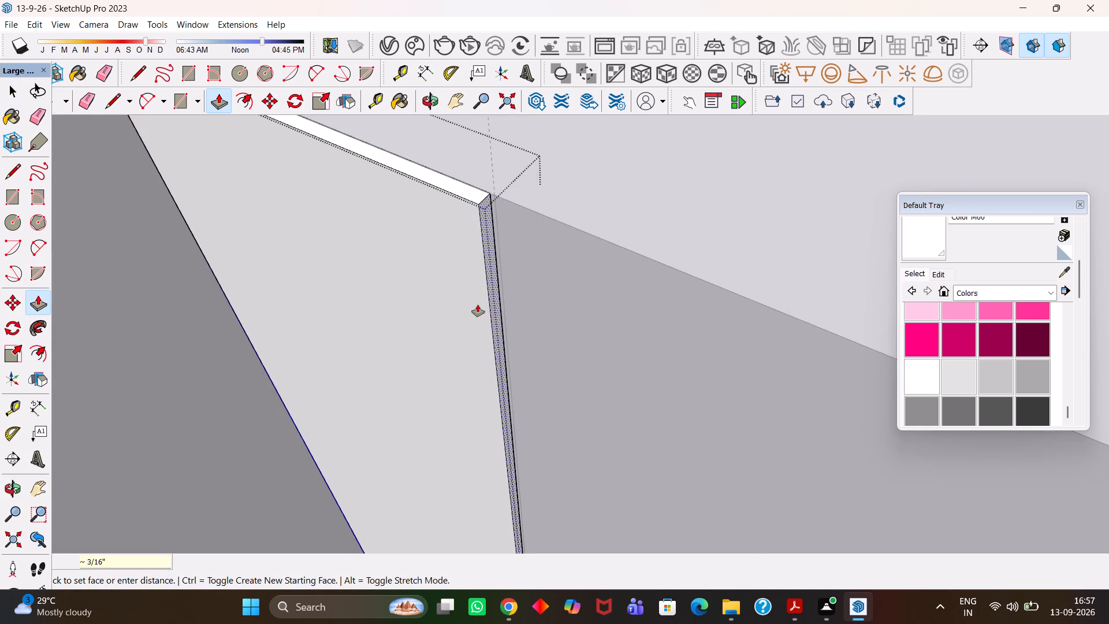
key(h)
scroll(478, 304, down, 14)
middle_drag(401, 357, 479, 402)
scroll(479, 402, down, 5)
key(h)
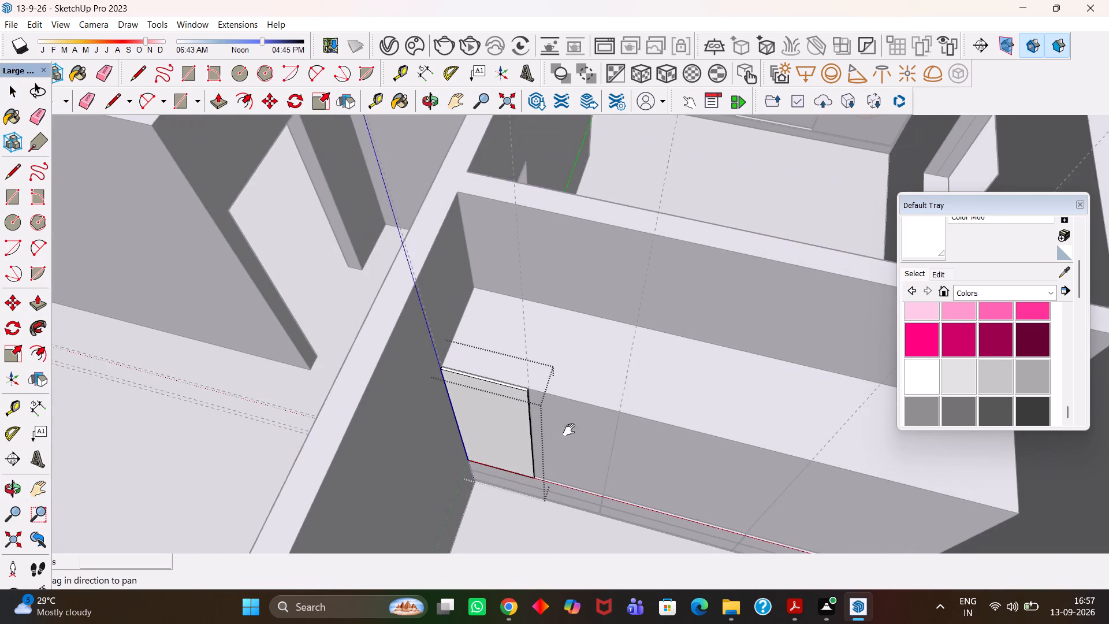
drag(545, 406, 442, 321)
scroll(434, 343, down, 3)
middle_drag(445, 396, 453, 399)
scroll(452, 399, up, 3)
key(space)
click(445, 448)
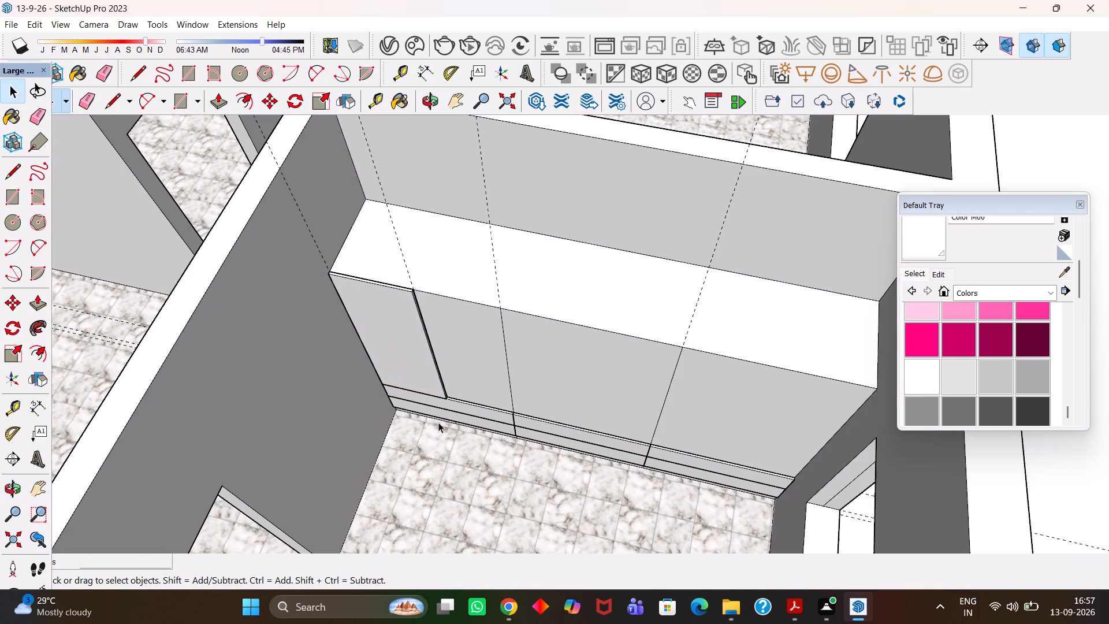
Copy the door panel about 9' 2 3/16" to the wardrobe's far end and divide the distance by 5 to fill the front.
click(401, 318)
middle_drag(405, 318, 422, 322)
scroll(422, 322, up, 1)
key(m)
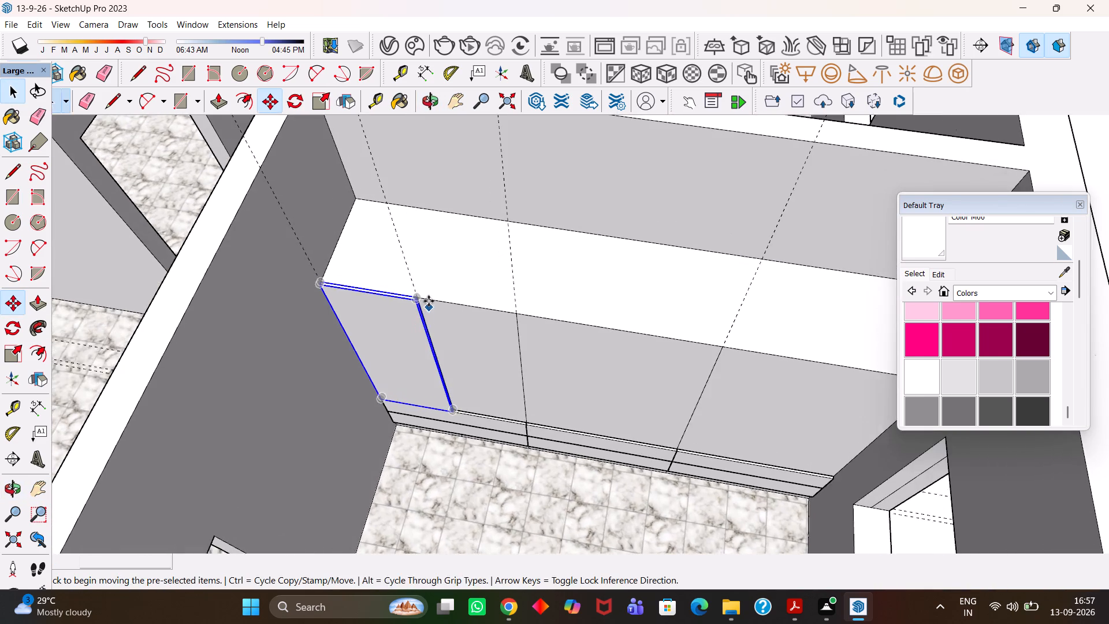
scroll(426, 297, up, 9)
click(403, 301)
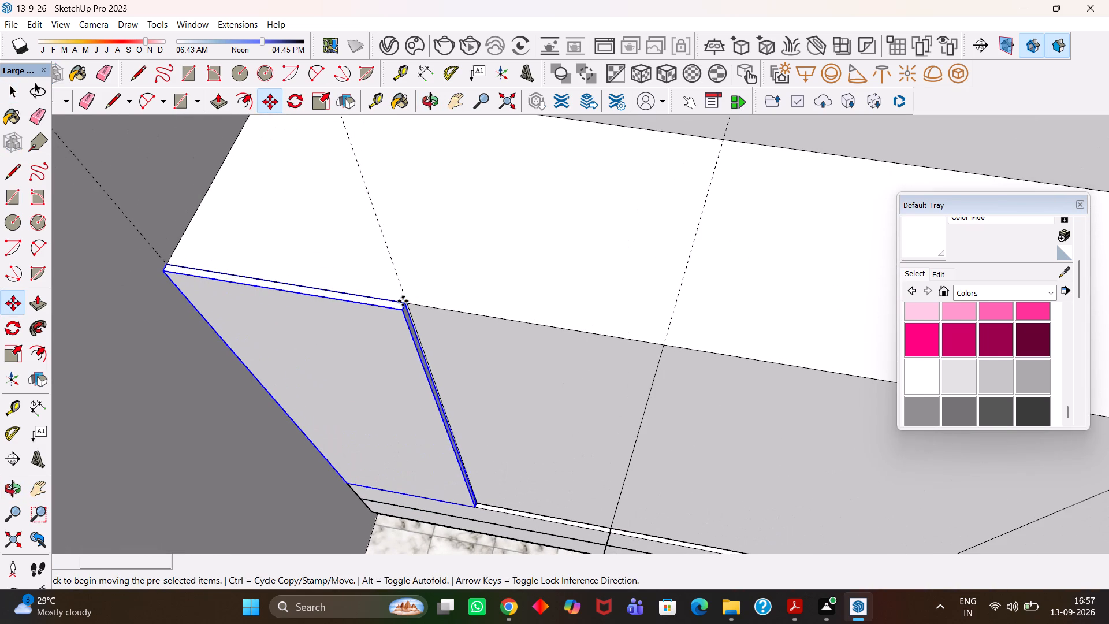
key(h)
scroll(481, 334, down, 5)
middle_drag(518, 361, 578, 361)
scroll(578, 361, up, 1)
drag(630, 360, 401, 361)
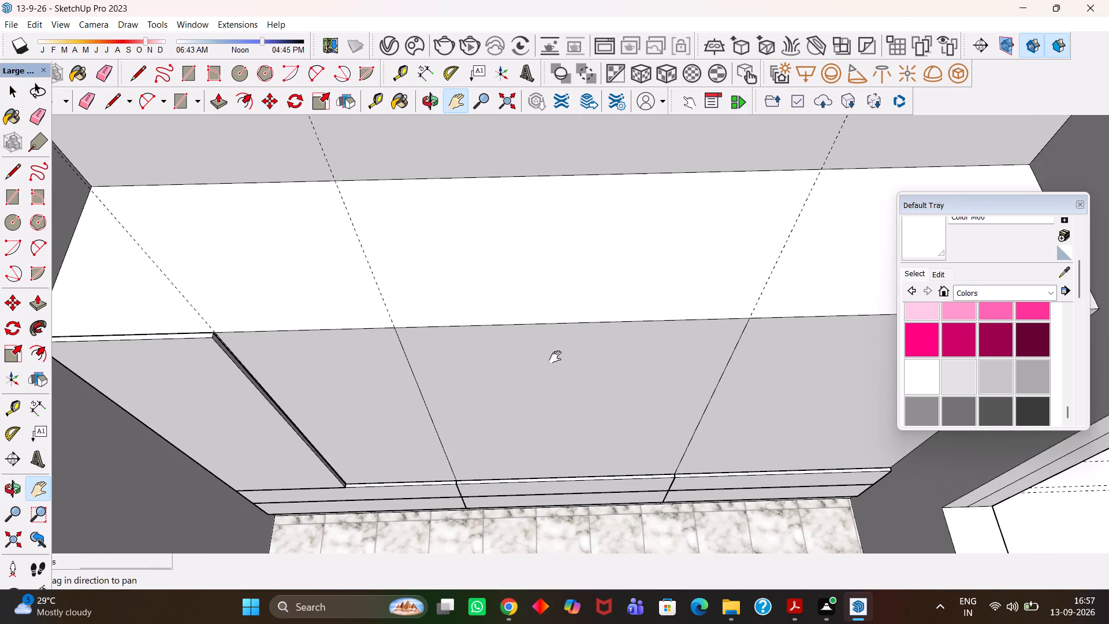
drag(555, 357, 399, 363)
drag(537, 358, 410, 364)
drag(523, 359, 493, 366)
key(Escape)
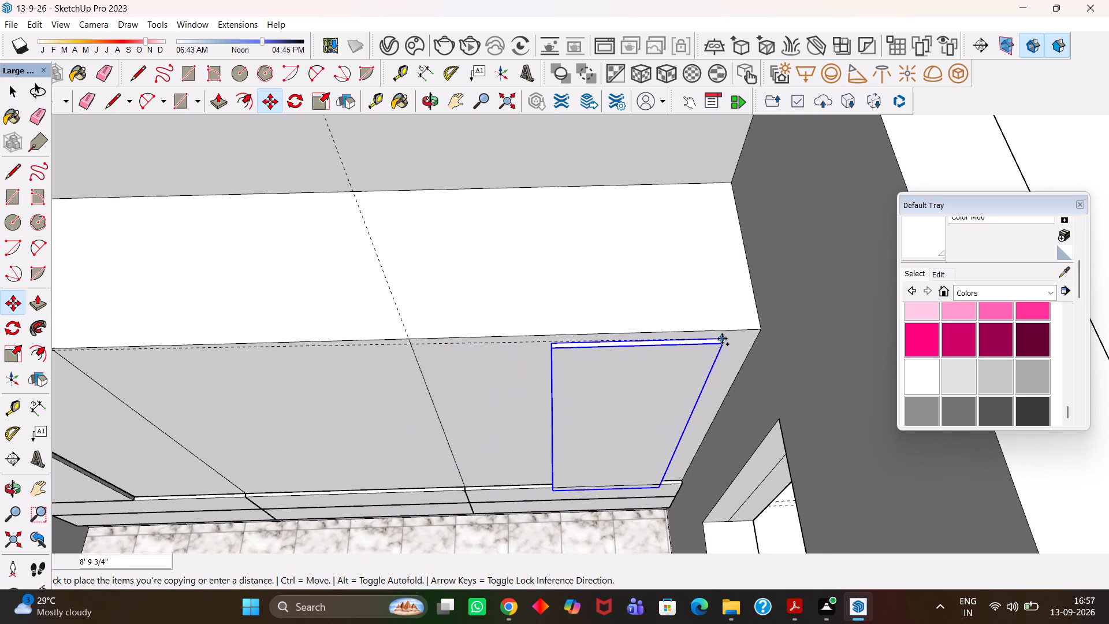
click(761, 329)
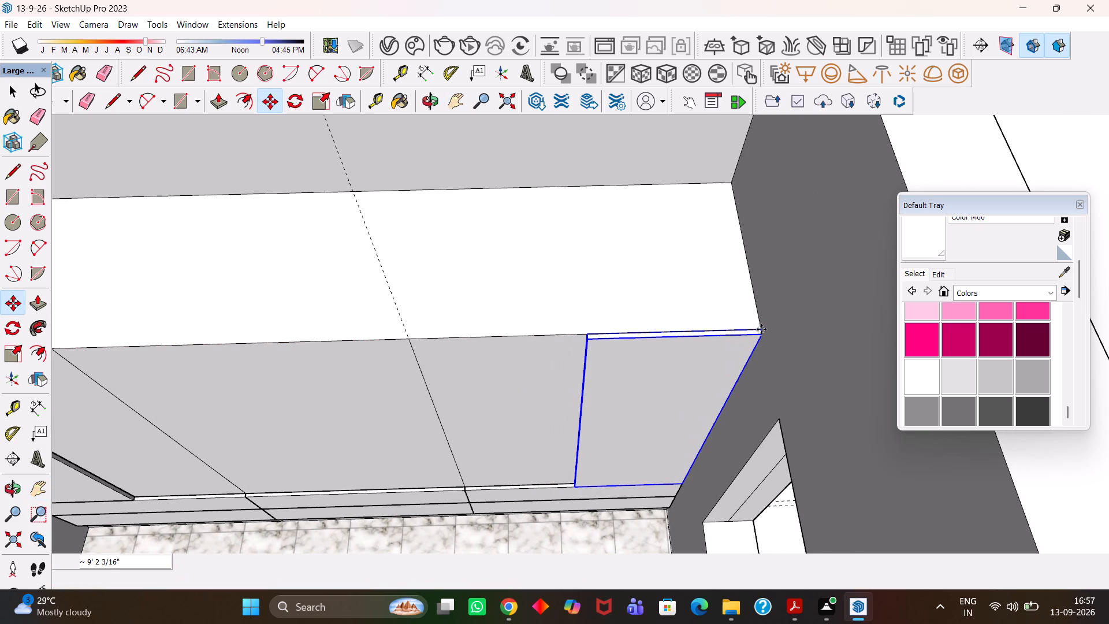
text(/5)
key(Return)
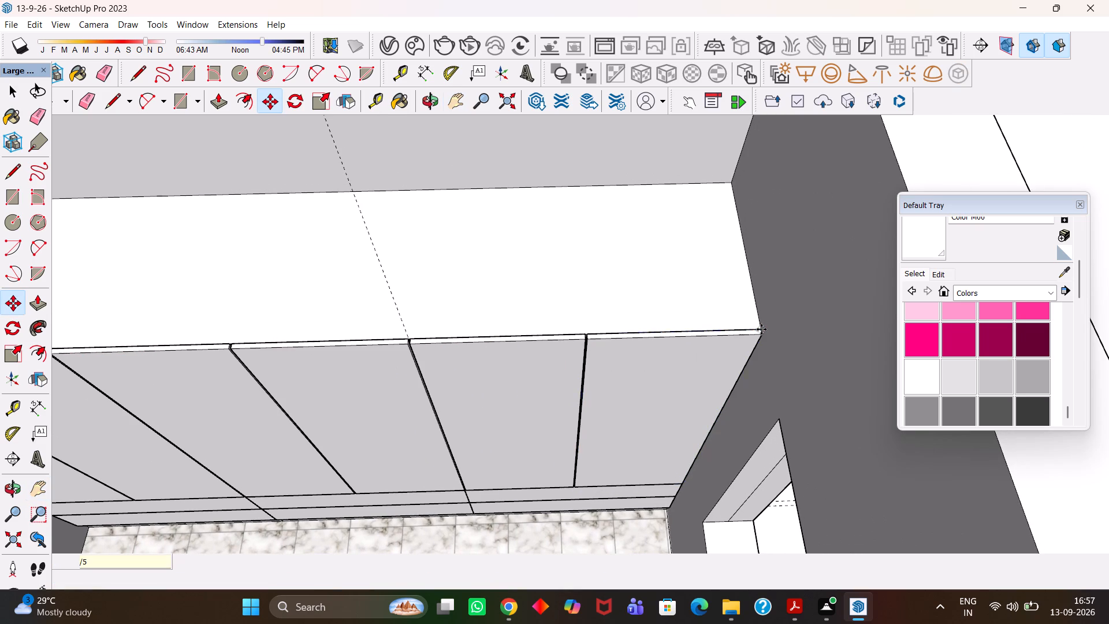
Examine the row of door panels and the drawers below them from several angles.
key(h)
scroll(717, 314, down, 9)
middle_drag(554, 424, 535, 340)
scroll(535, 340, up, 5)
middle_drag(452, 445, 452, 401)
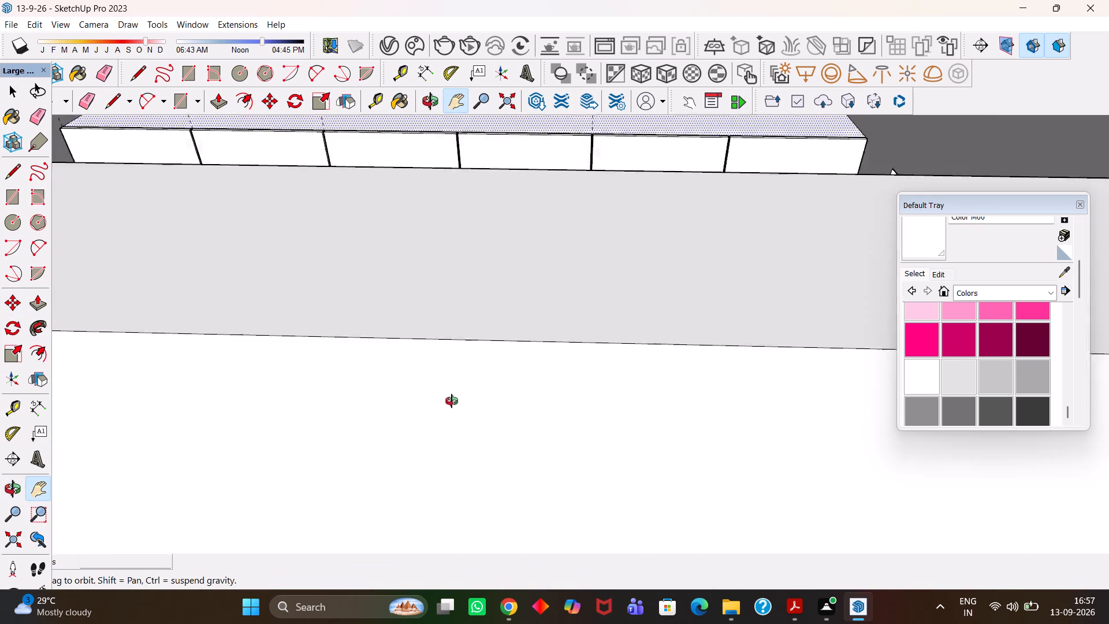
middle_drag(452, 401, 506, 431)
scroll(506, 431, up, 3)
key(h)
drag(435, 450, 523, 404)
middle_drag(508, 426, 482, 424)
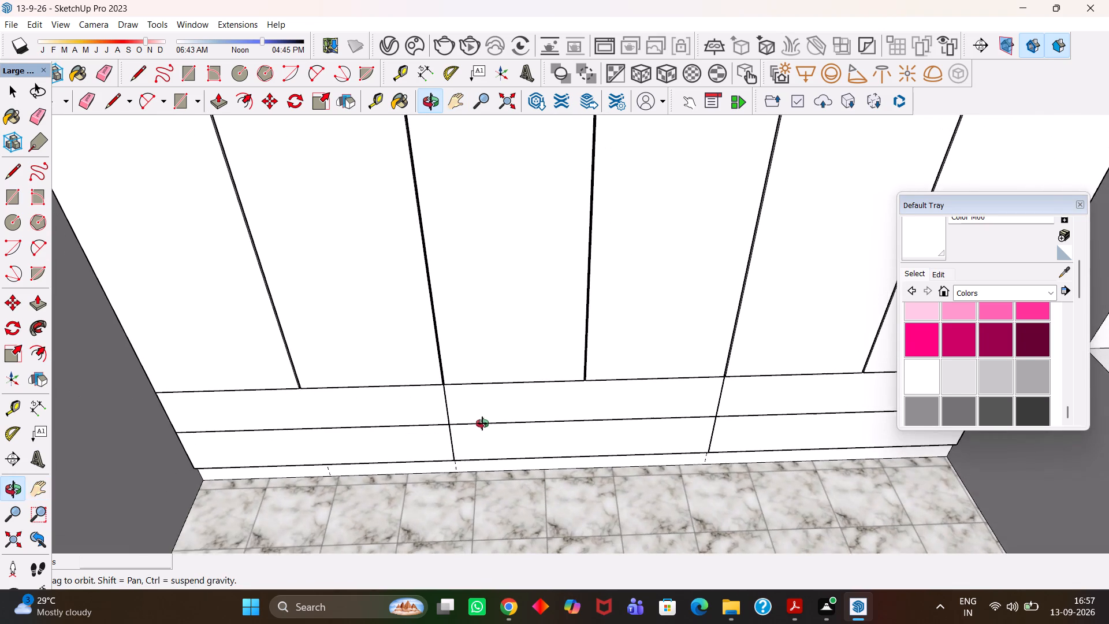
middle_drag(482, 424, 484, 425)
middle_click(484, 425)
key(h)
drag(428, 428, 498, 417)
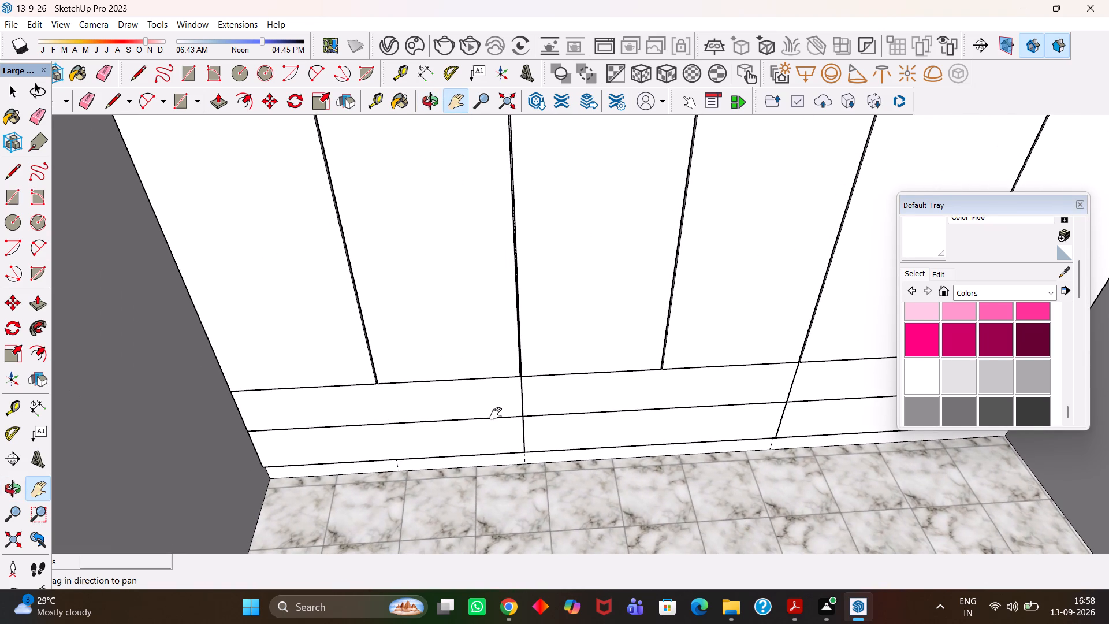
key(h)
scroll(477, 415, down, 4)
middle_drag(577, 186, 541, 254)
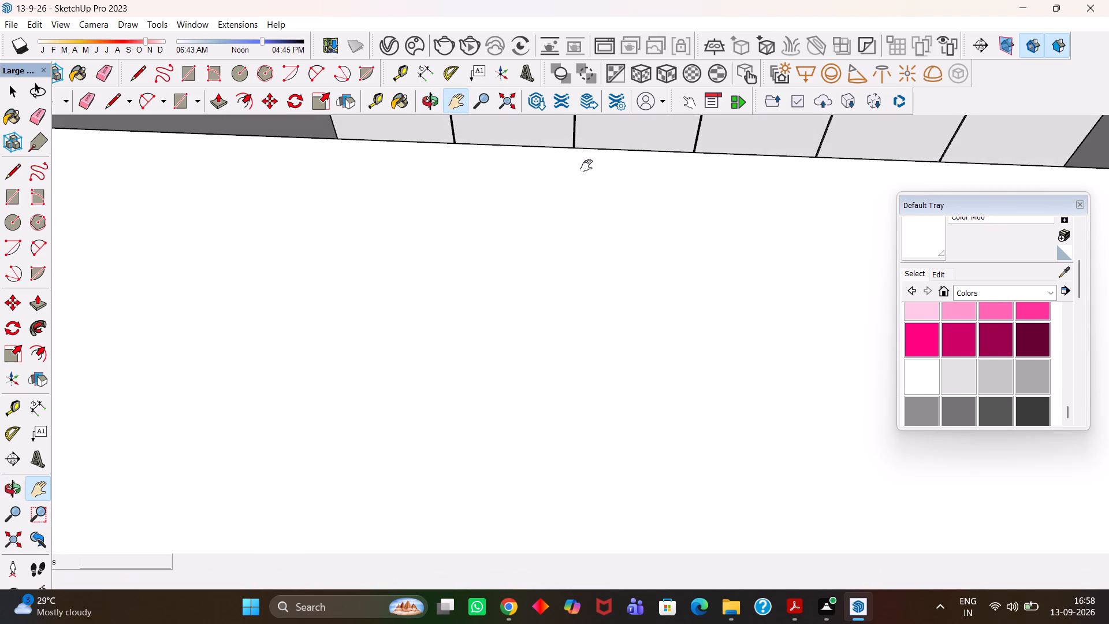
drag(585, 166, 492, 453)
drag(570, 273, 483, 458)
scroll(487, 461, down, 4)
middle_drag(494, 423, 527, 437)
scroll(527, 437, down, 1)
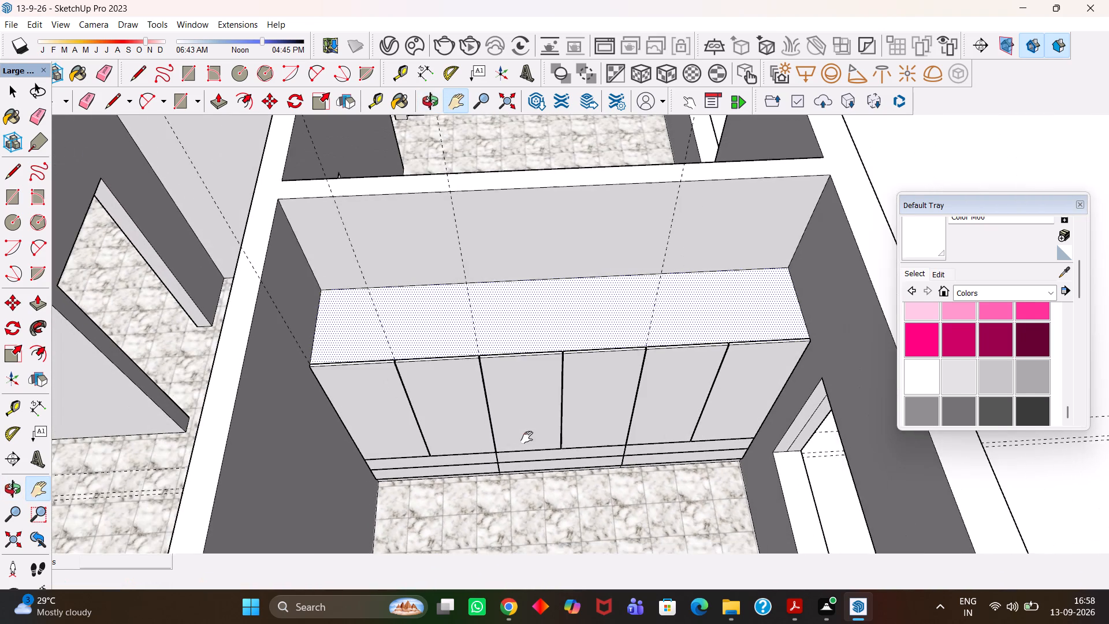
Push/Pull the wardrobe's top face up to the level of the wall tops to form the upper storage volume.
drag(529, 357, 529, 442)
scroll(519, 448, down, 4)
scroll(522, 424, up, 2)
key(space)
click(538, 417)
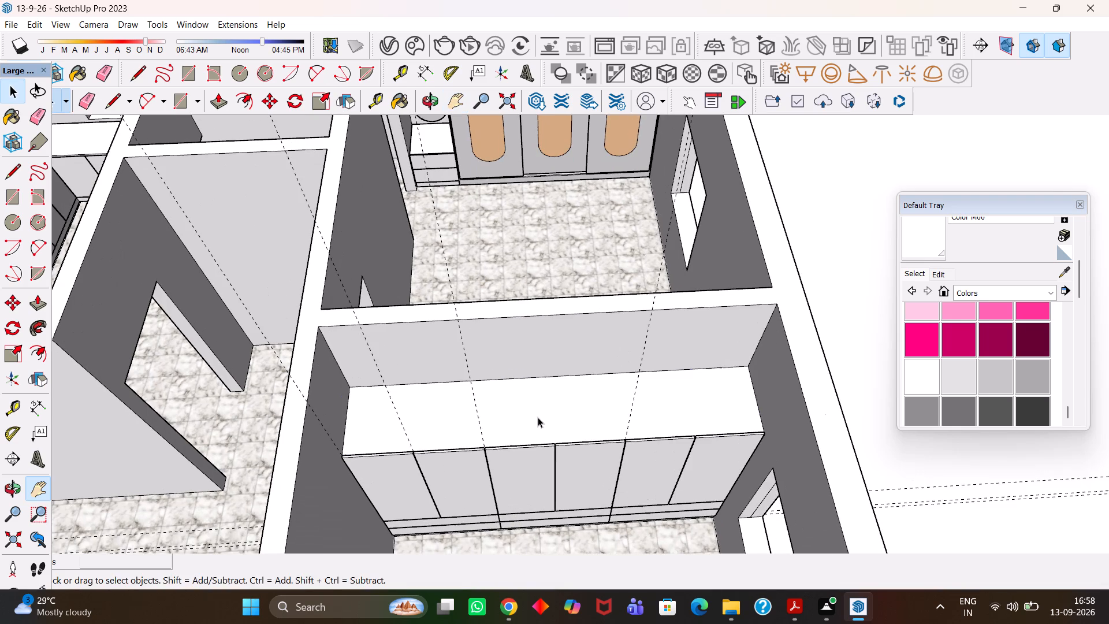
key(p)
click(542, 418)
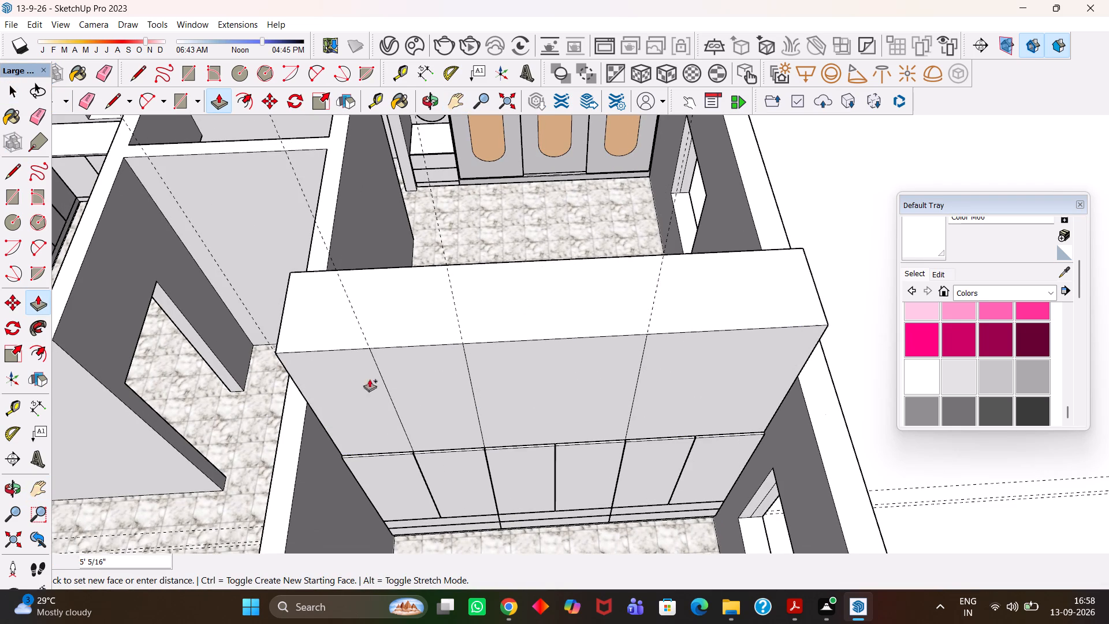
click(299, 428)
Copy the upper volume's first front section face out in front of the lower doors, about 4' 11 1/8" away.
scroll(425, 442, up, 3)
middle_drag(442, 444, 453, 389)
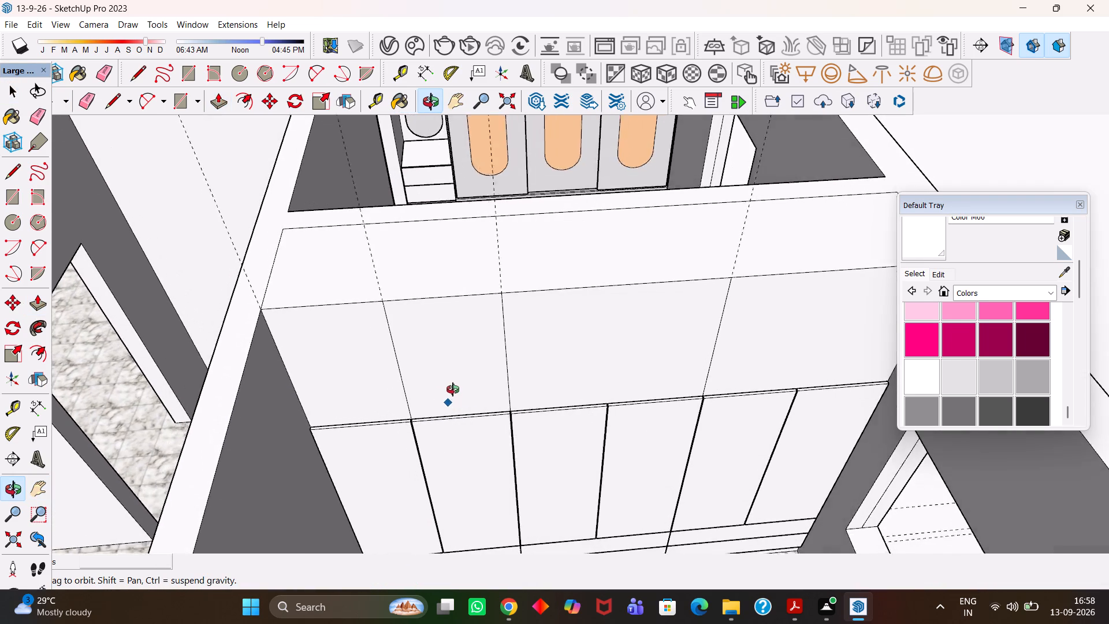
middle_drag(453, 389, 444, 387)
key(space)
click(355, 336)
scroll(355, 336, down, 3)
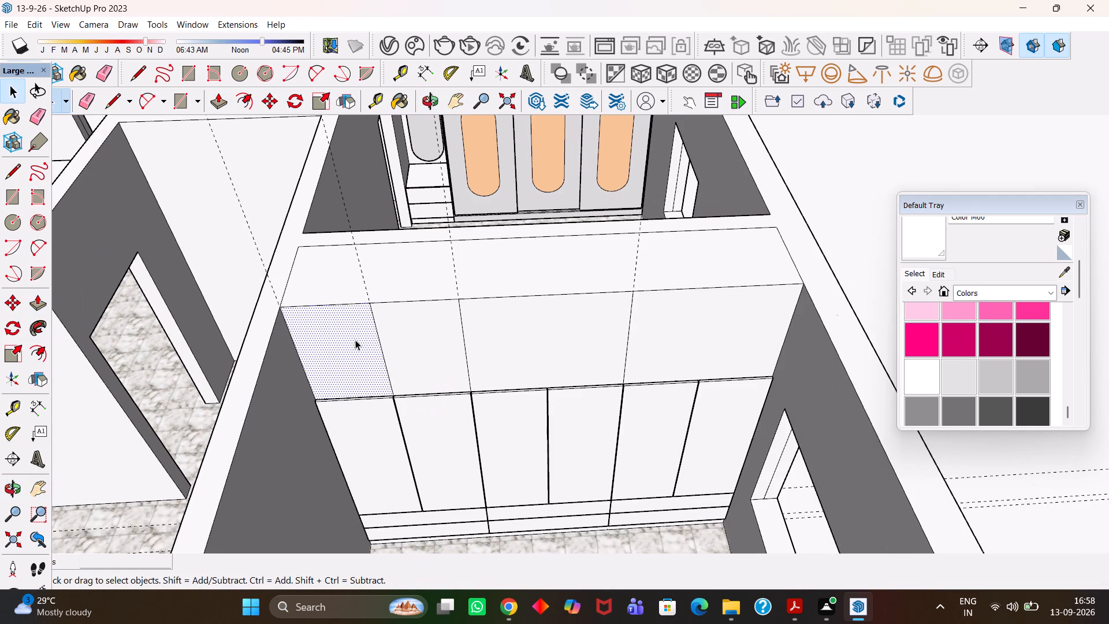
key(m)
click(358, 345)
click(419, 471)
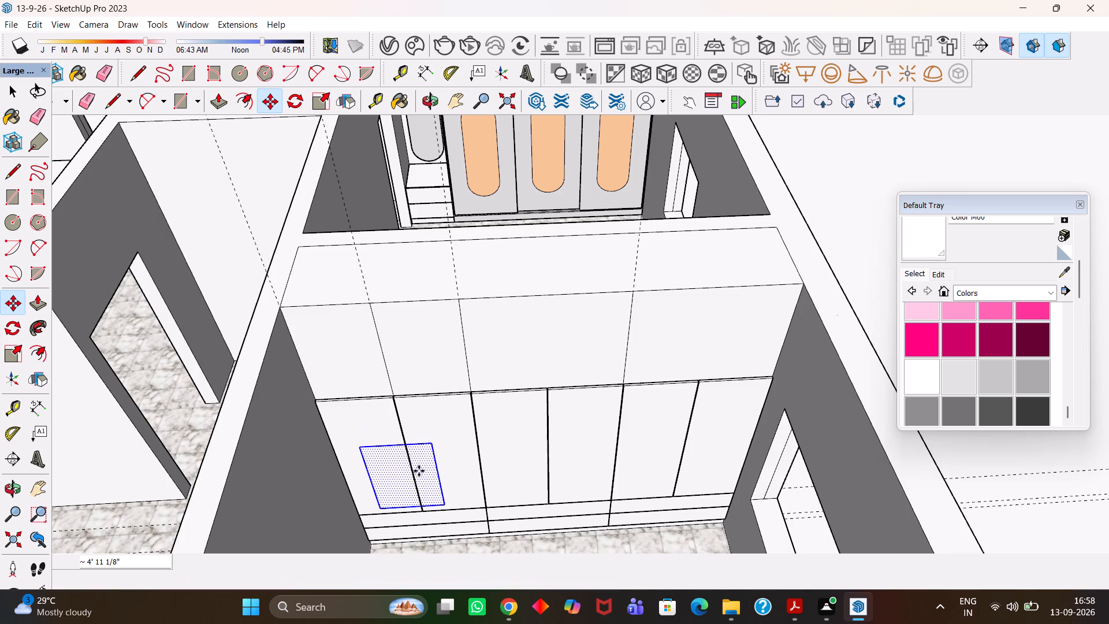
Extrude the copied upper section face by 18 mm with Push/Pull.
scroll(419, 471, up, 1)
key(p)
click(419, 471)
text(18mm)
key(Return)
Select the whole extruded upper door panel and make it a group.
key(space)
triple_click(419, 480)
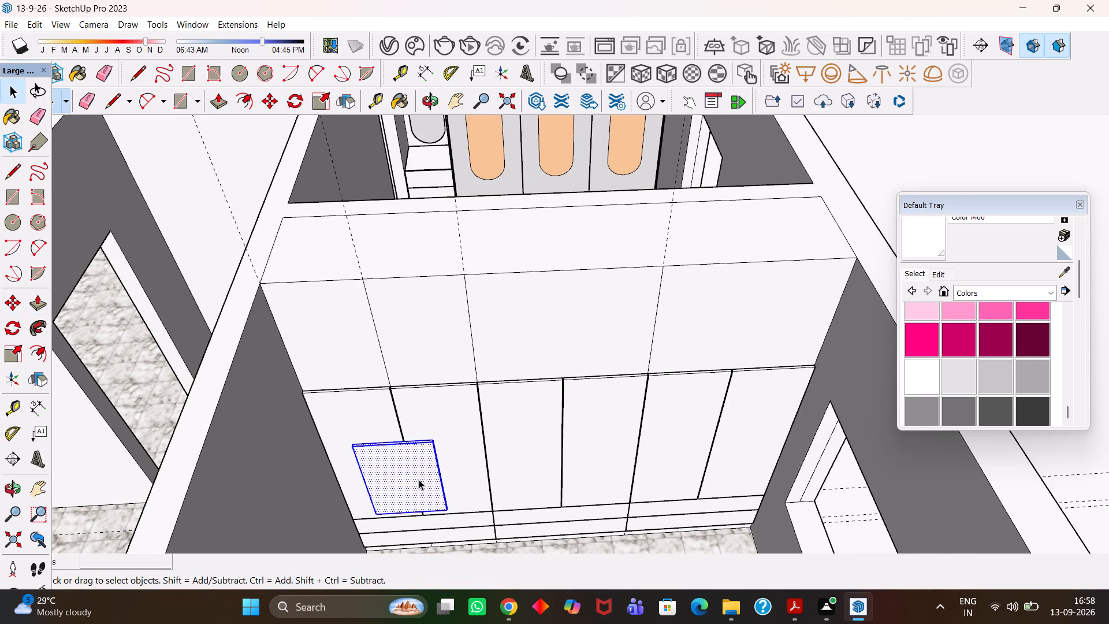
right_click(419, 480)
click(464, 335)
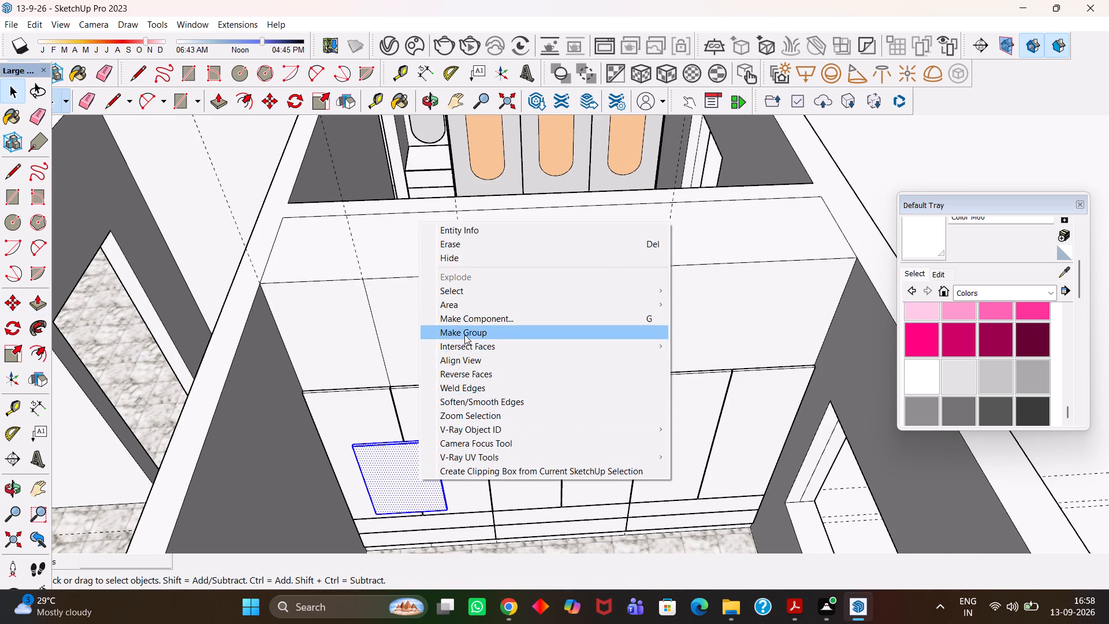
Move the grouped upper door panel back onto the first upper section, aligning its top corner with the wardrobe's upper front corner.
middle_drag(399, 410, 397, 446)
scroll(397, 446, up, 1)
key(m)
scroll(351, 459, up, 6)
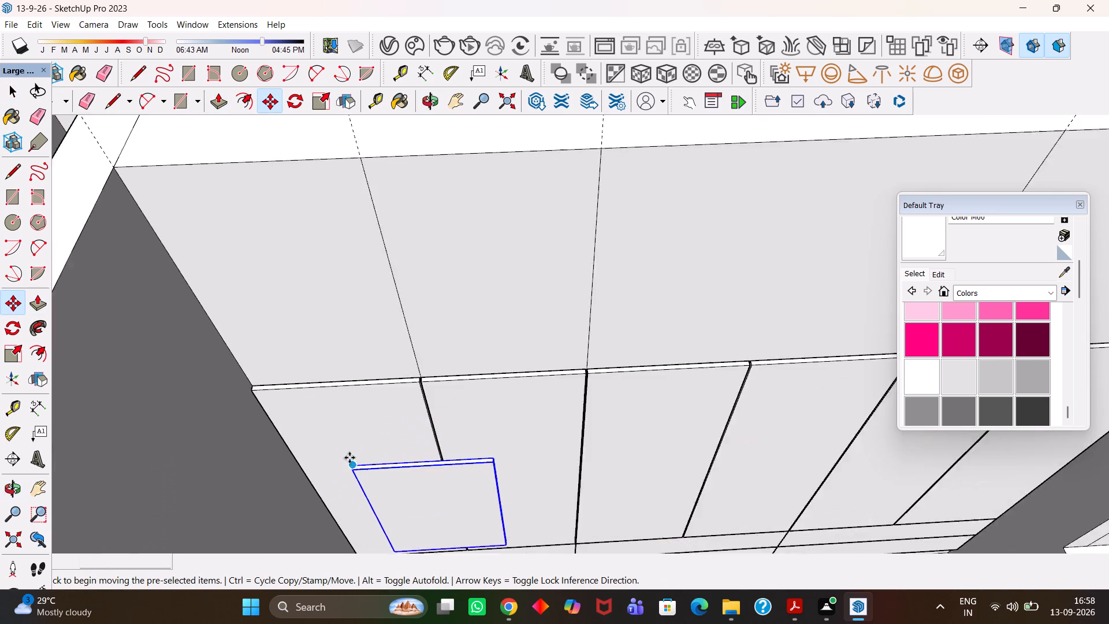
scroll(349, 458, up, 3)
click(351, 470)
key(h)
scroll(333, 452, down, 10)
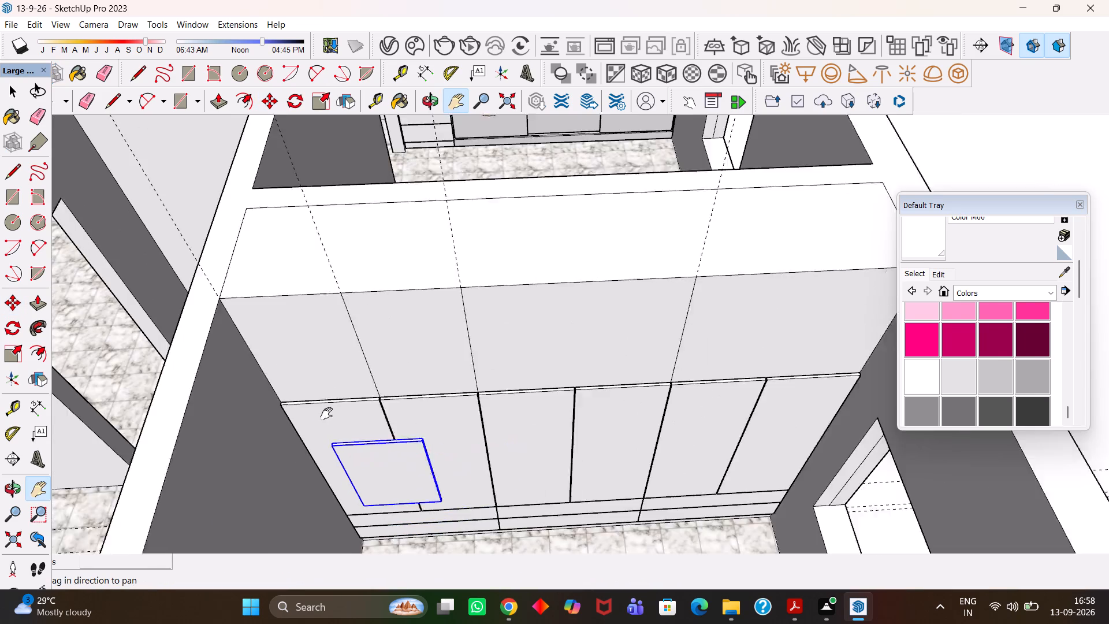
scroll(326, 414, down, 1)
drag(274, 351, 330, 421)
scroll(314, 403, up, 3)
key(Escape)
click(283, 380)
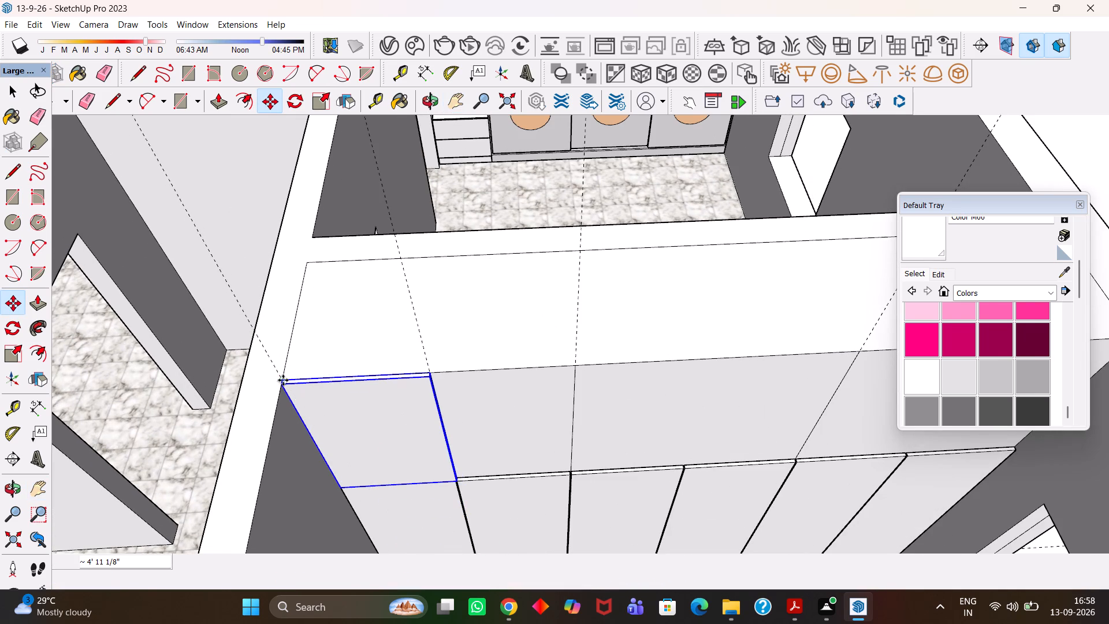
Copy the upper door panel to the wardrobe's far end and divide the span with /5 to fill all upper sections.
scroll(316, 383, up, 5)
click(467, 361)
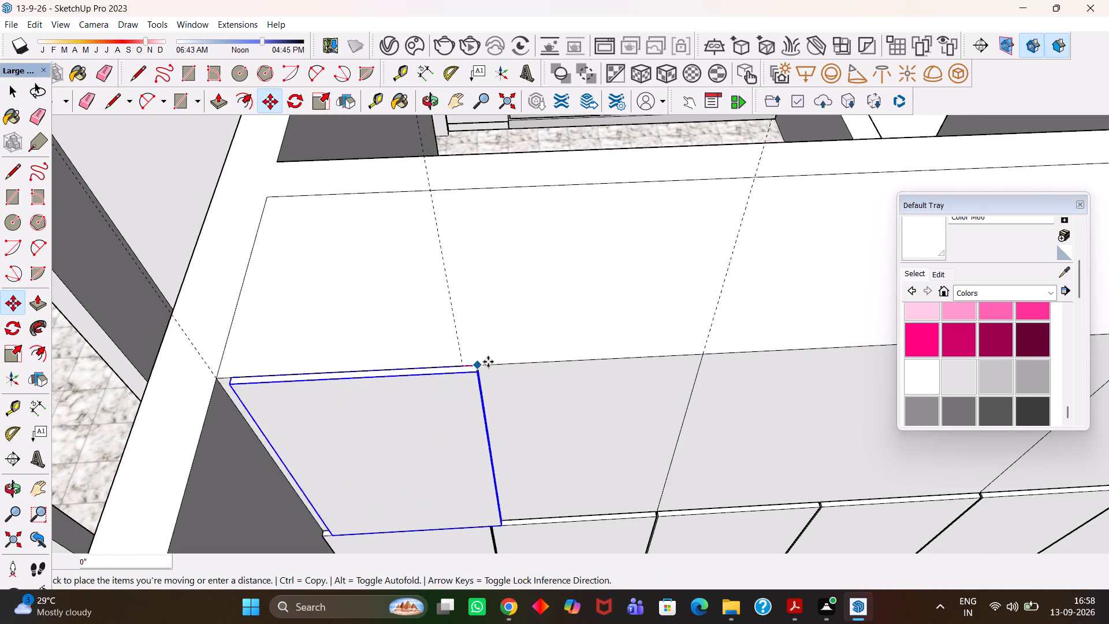
key(h)
scroll(583, 375, down, 7)
drag(702, 389, 445, 388)
drag(608, 384, 470, 407)
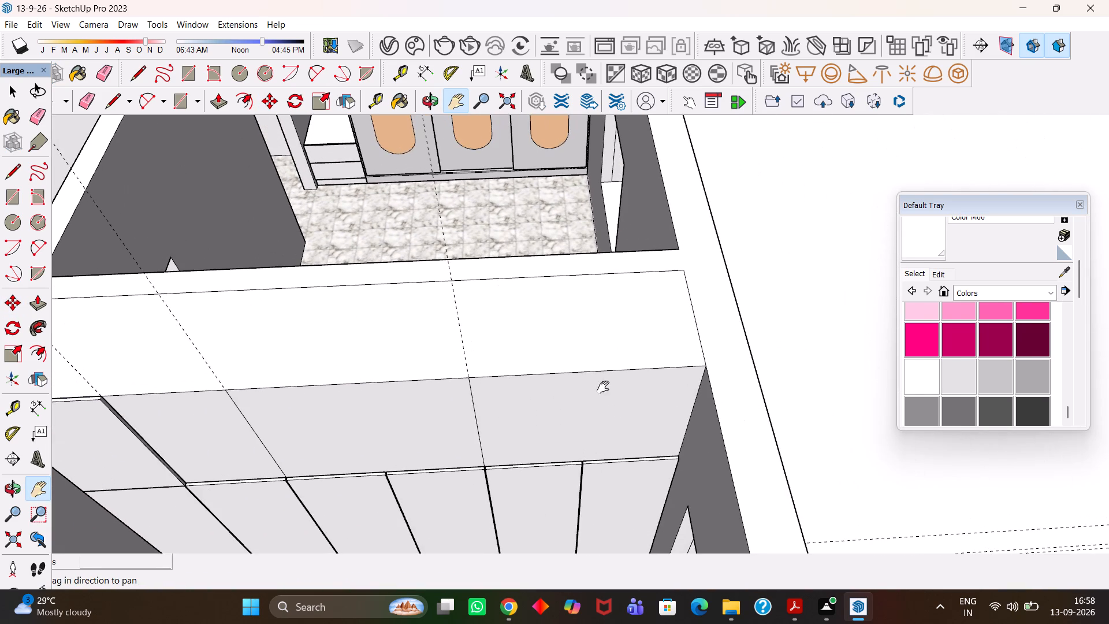
key(Escape)
click(704, 368)
text(/5)
key(Return)
Erase the dashed guide lines crossing the top of the middle room wardrobe.
key(h)
scroll(685, 384, down, 4)
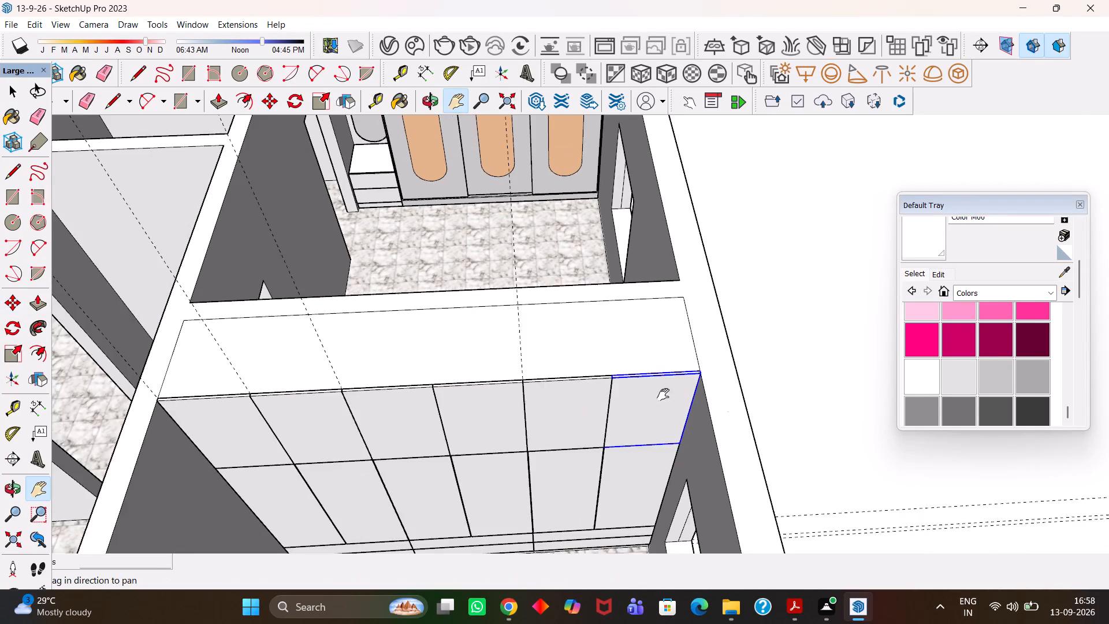
scroll(663, 395, down, 8)
middle_drag(508, 489, 504, 454)
scroll(503, 454, up, 2)
scroll(465, 389, up, 3)
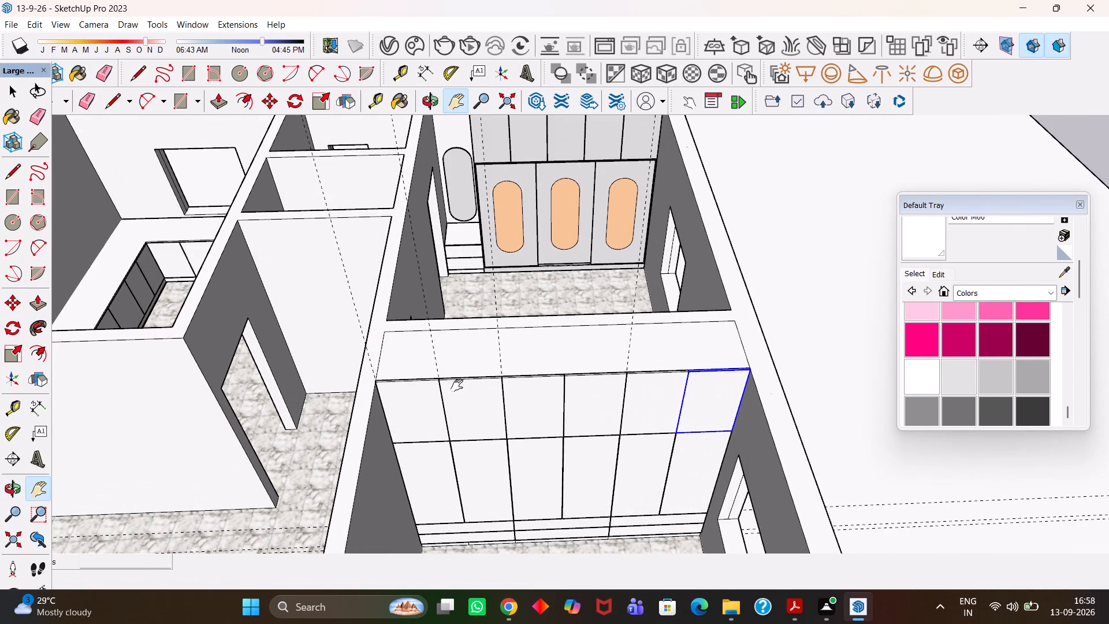
scroll(457, 385, up, 1)
key(e)
drag(434, 369, 429, 362)
drag(475, 351, 523, 355)
drag(642, 356, 660, 356)
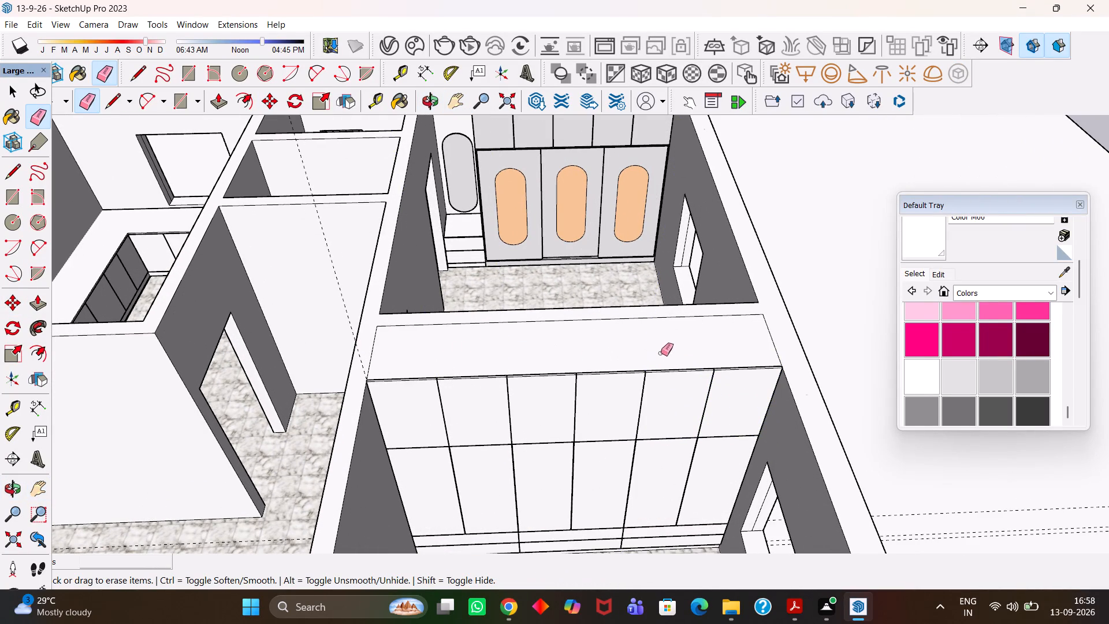
drag(361, 355, 355, 357)
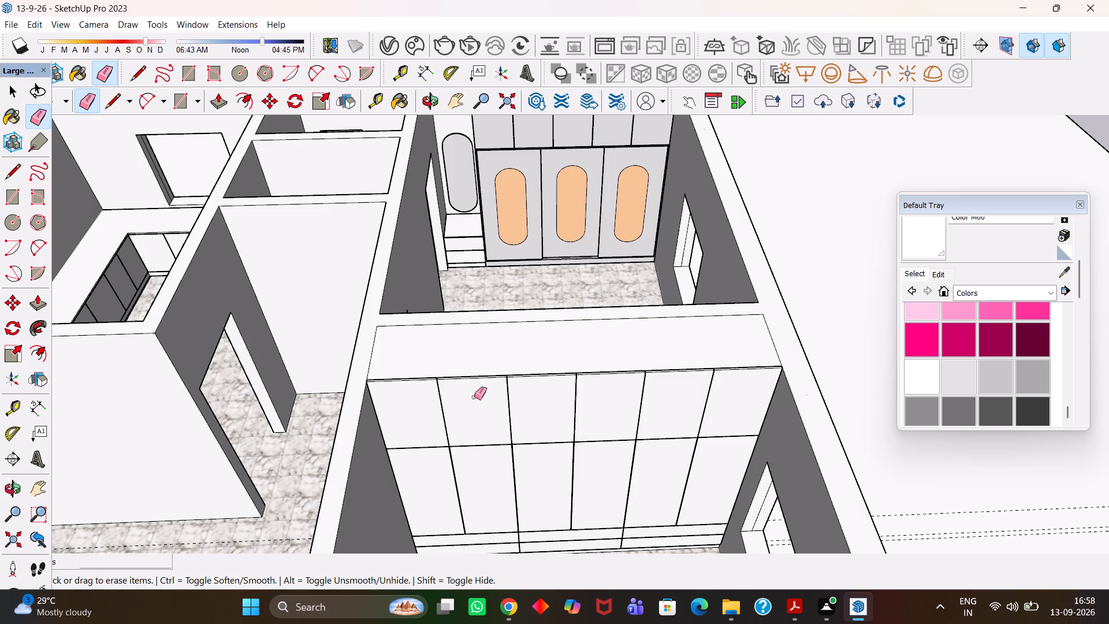
Erase the long horizontal guide lines running across the house and the surrounding ground.
key(h)
scroll(479, 410, down, 10)
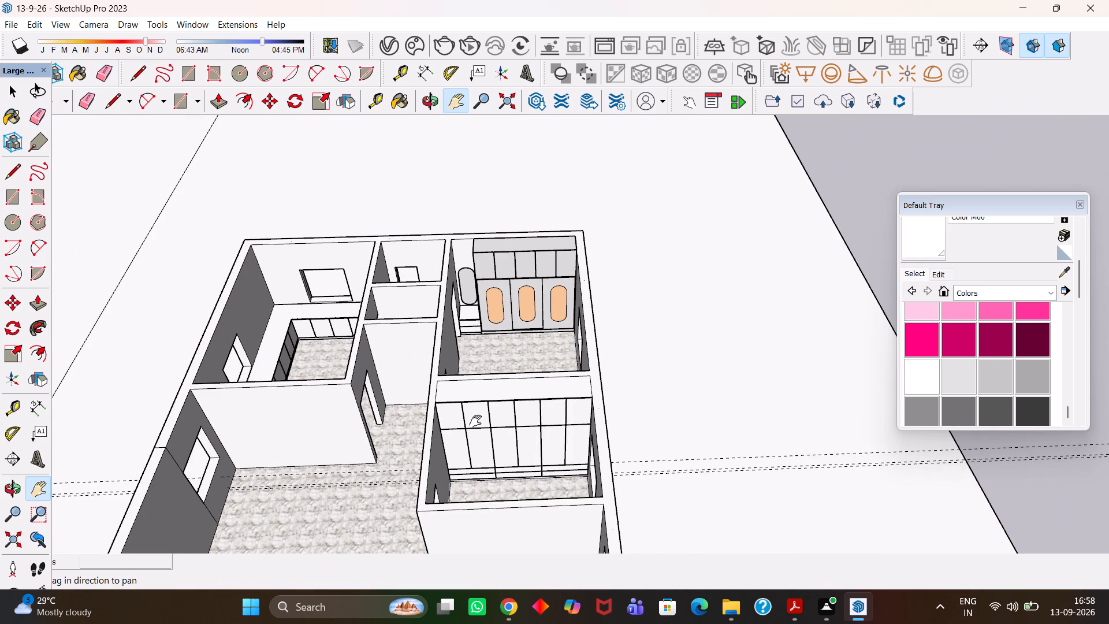
scroll(475, 421, down, 3)
scroll(477, 433, up, 5)
scroll(489, 455, down, 2)
key(e)
drag(666, 471, 665, 483)
drag(663, 468, 652, 458)
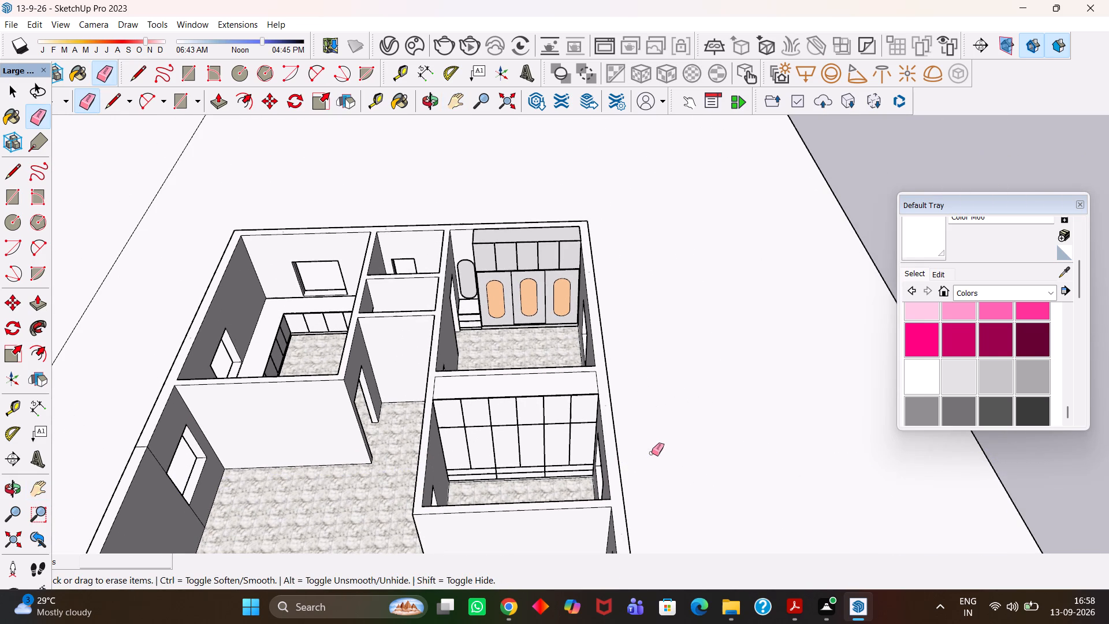
Clear the selection and save the model.
scroll(652, 453, down, 2)
key(h)
scroll(626, 459, down, 3)
drag(571, 413, 543, 459)
key(space)
click(866, 426)
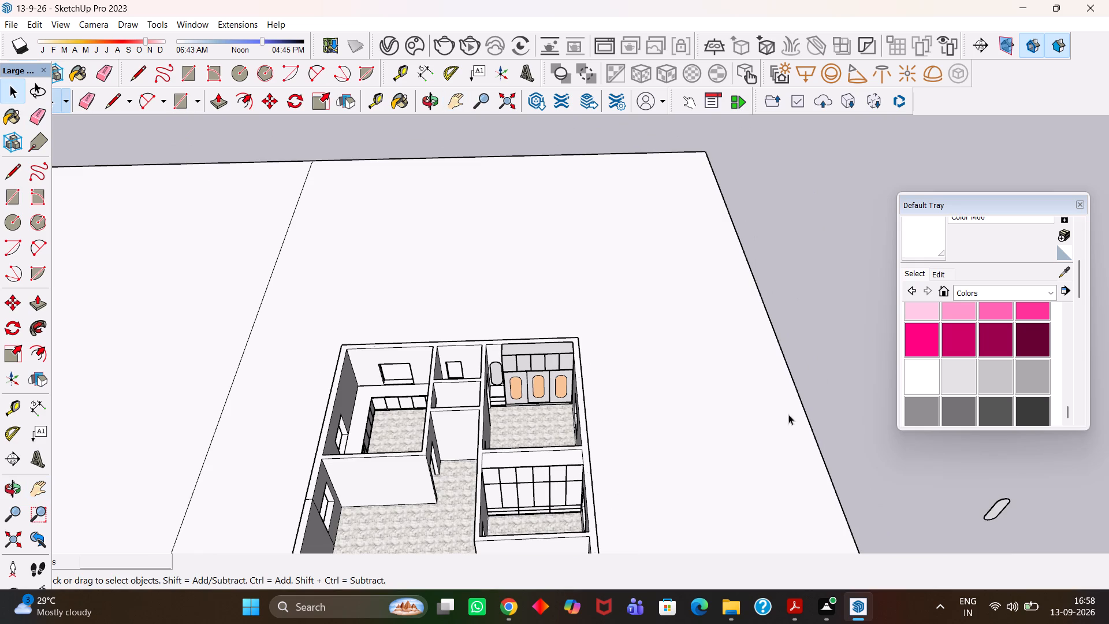
key(ctrl+s)
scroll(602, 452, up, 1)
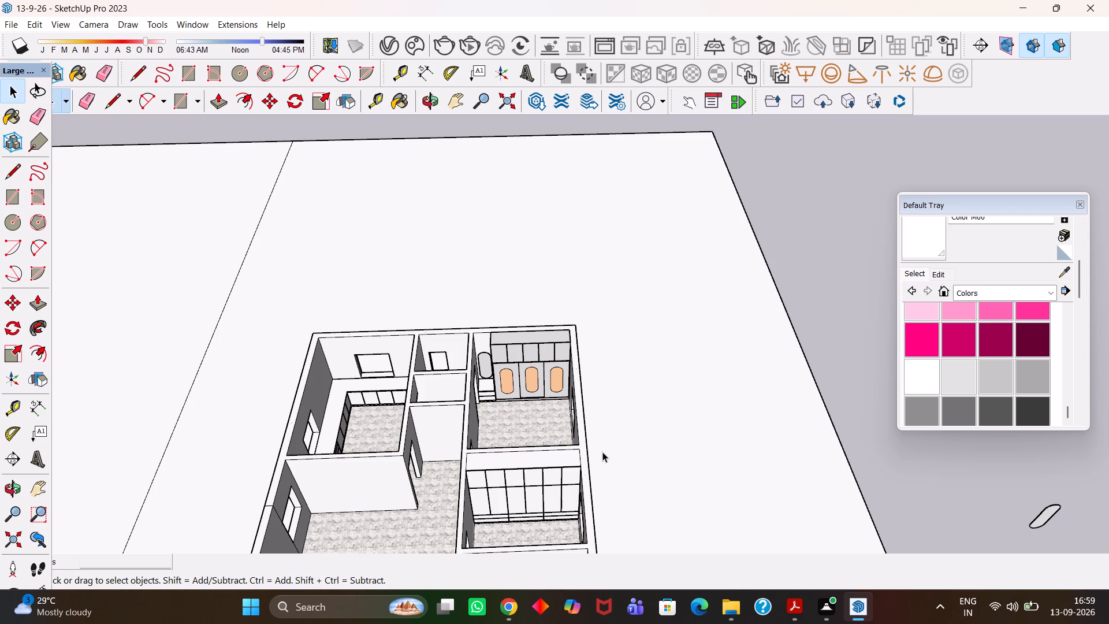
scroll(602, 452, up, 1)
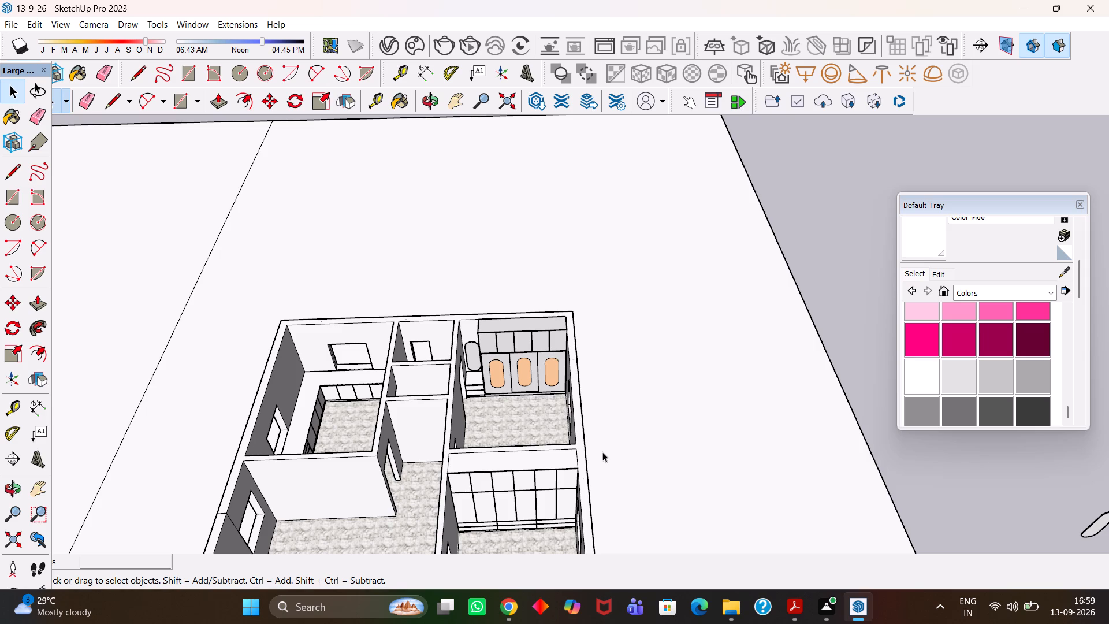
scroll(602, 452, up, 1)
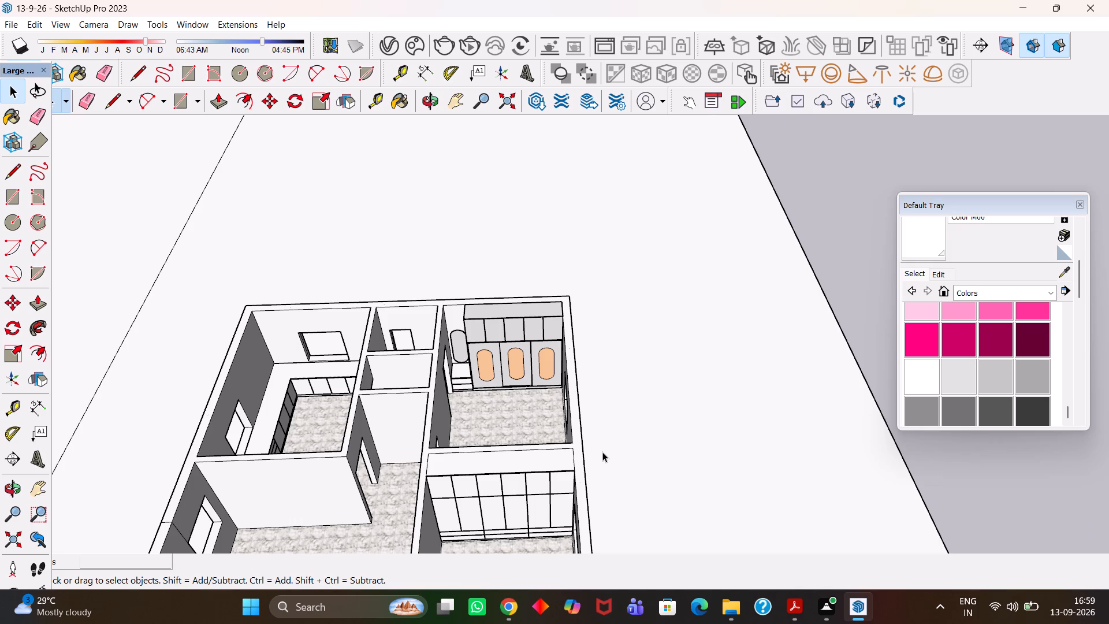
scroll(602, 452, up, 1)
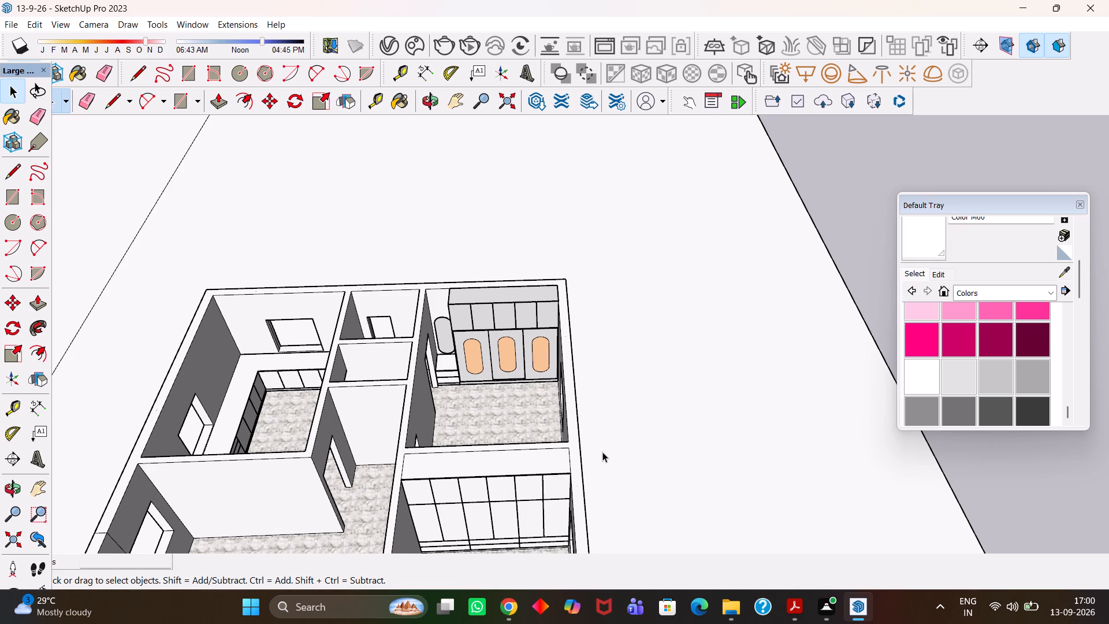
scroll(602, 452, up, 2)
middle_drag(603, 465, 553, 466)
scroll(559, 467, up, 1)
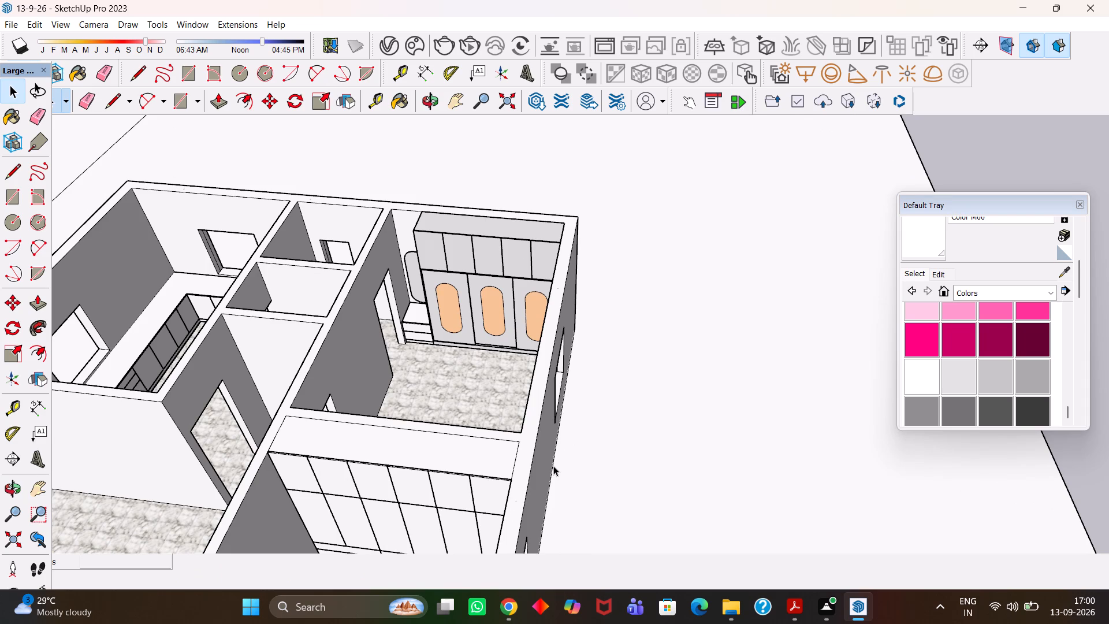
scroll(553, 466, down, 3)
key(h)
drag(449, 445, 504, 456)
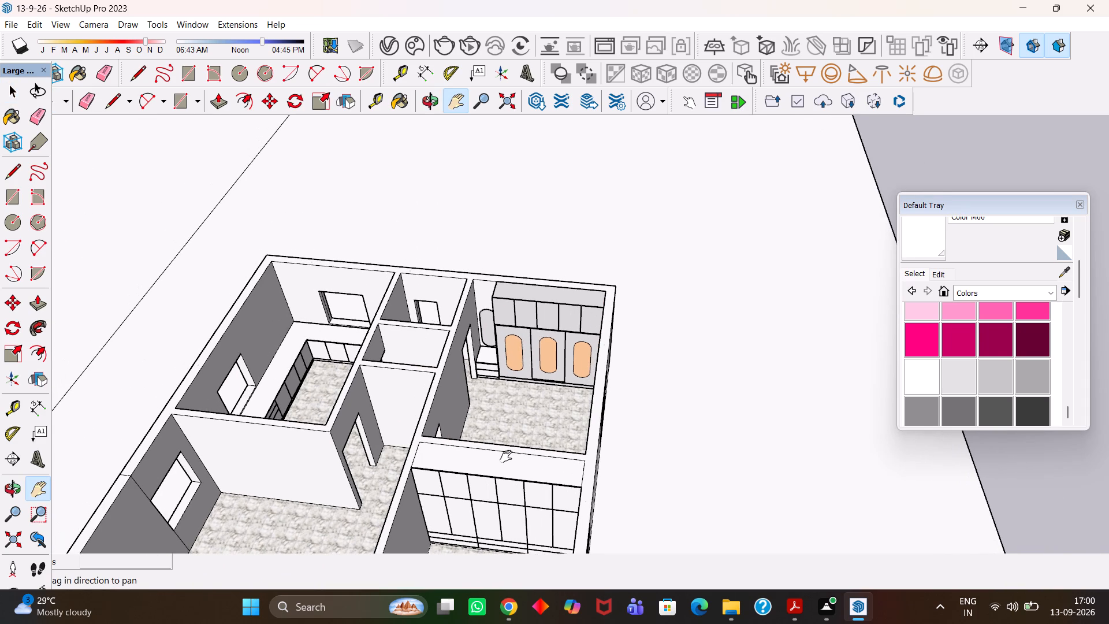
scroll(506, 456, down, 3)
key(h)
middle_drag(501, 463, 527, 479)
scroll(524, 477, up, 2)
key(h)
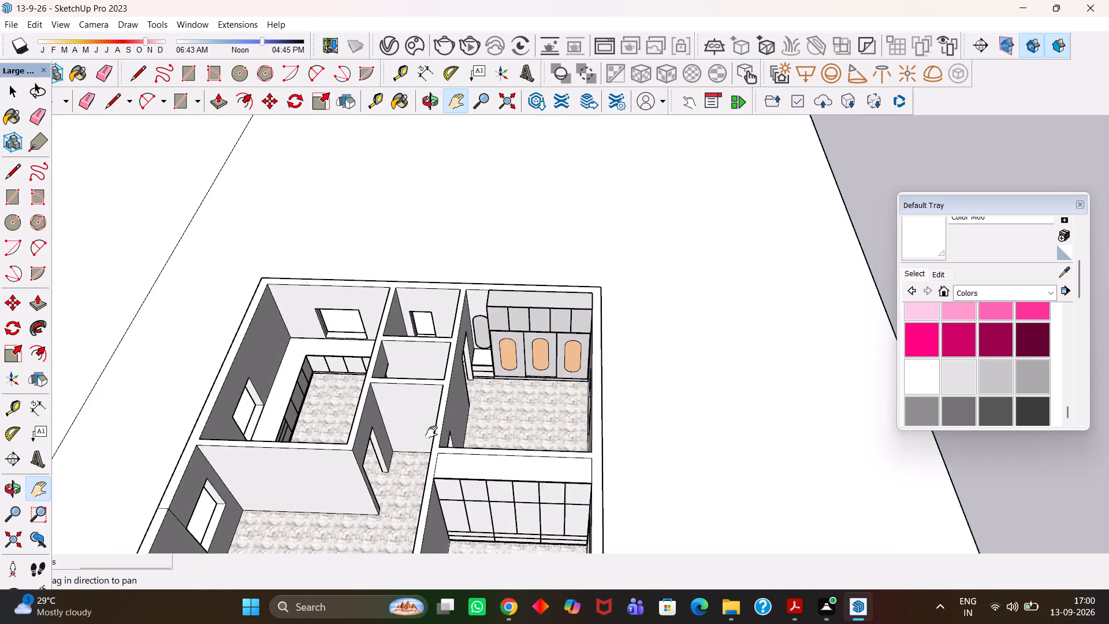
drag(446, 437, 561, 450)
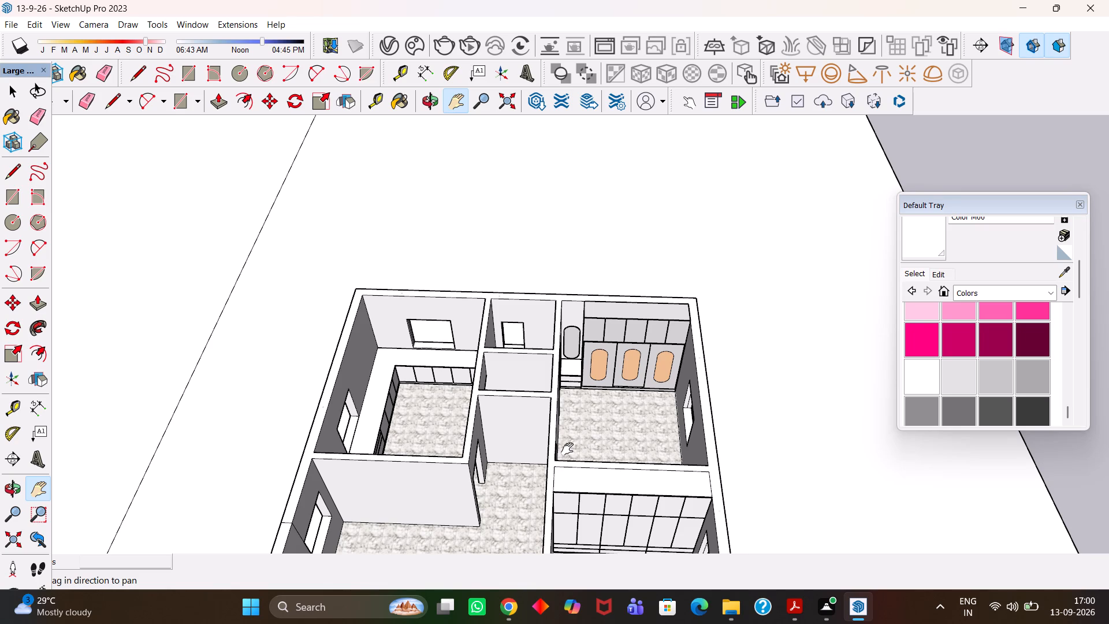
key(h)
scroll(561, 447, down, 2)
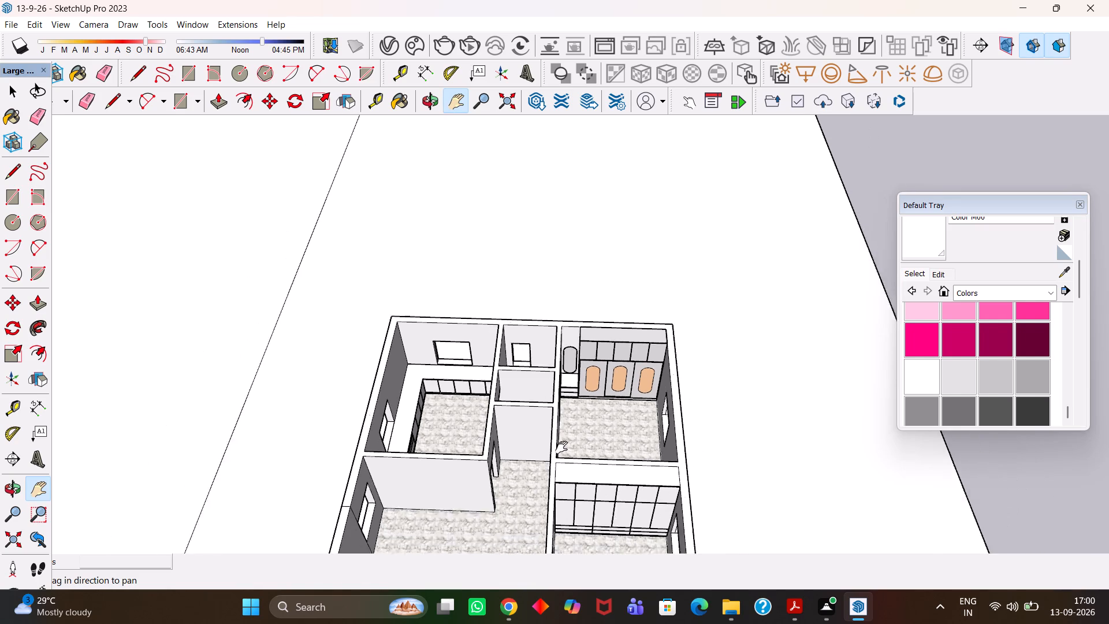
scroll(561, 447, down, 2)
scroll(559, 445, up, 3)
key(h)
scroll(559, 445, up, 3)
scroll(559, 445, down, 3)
Place a horizontal guide 2' above the countertop's back edge on the kitchen window wall.
drag(492, 393, 554, 465)
scroll(425, 416, up, 10)
drag(597, 423, 571, 451)
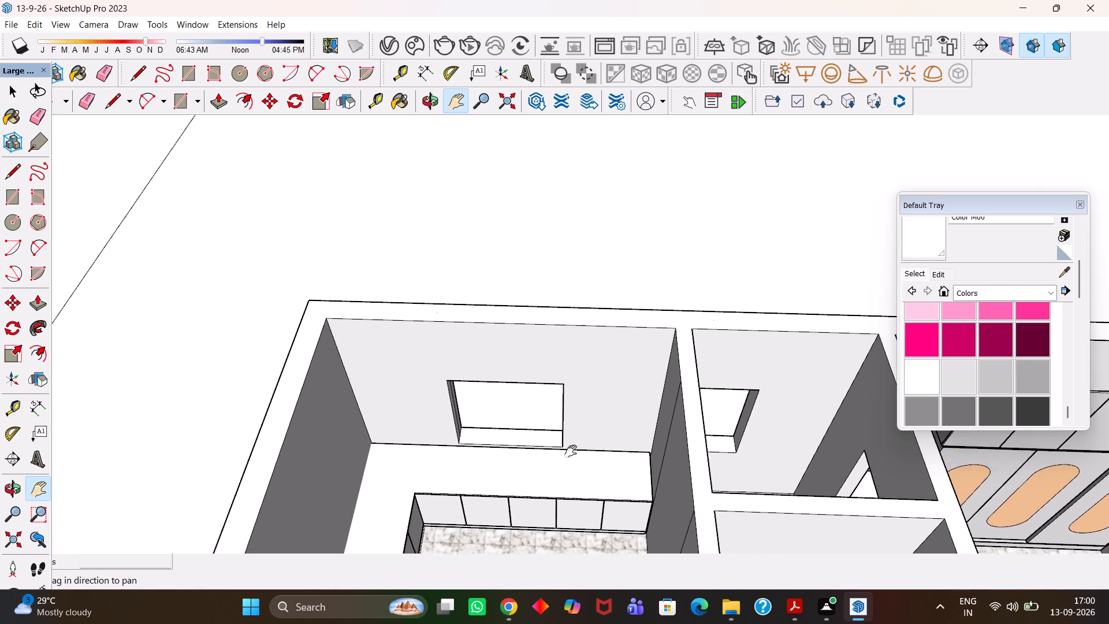
drag(571, 451, 564, 457)
scroll(571, 458, up, 3)
middle_click(572, 458)
scroll(576, 458, up, 2)
key(t)
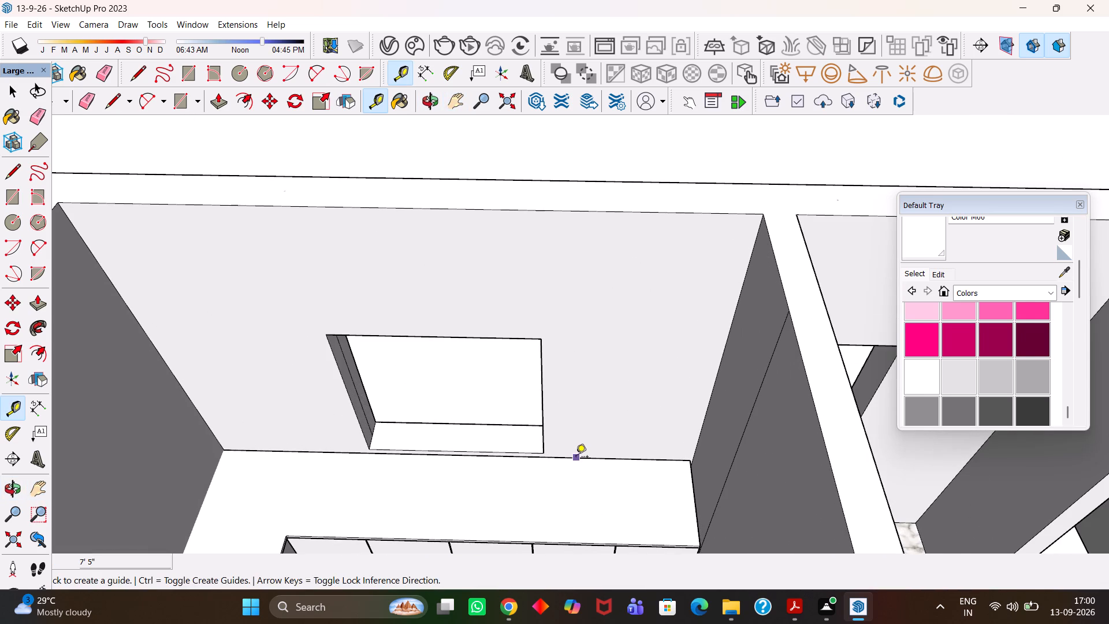
double_click(576, 458)
click(573, 457)
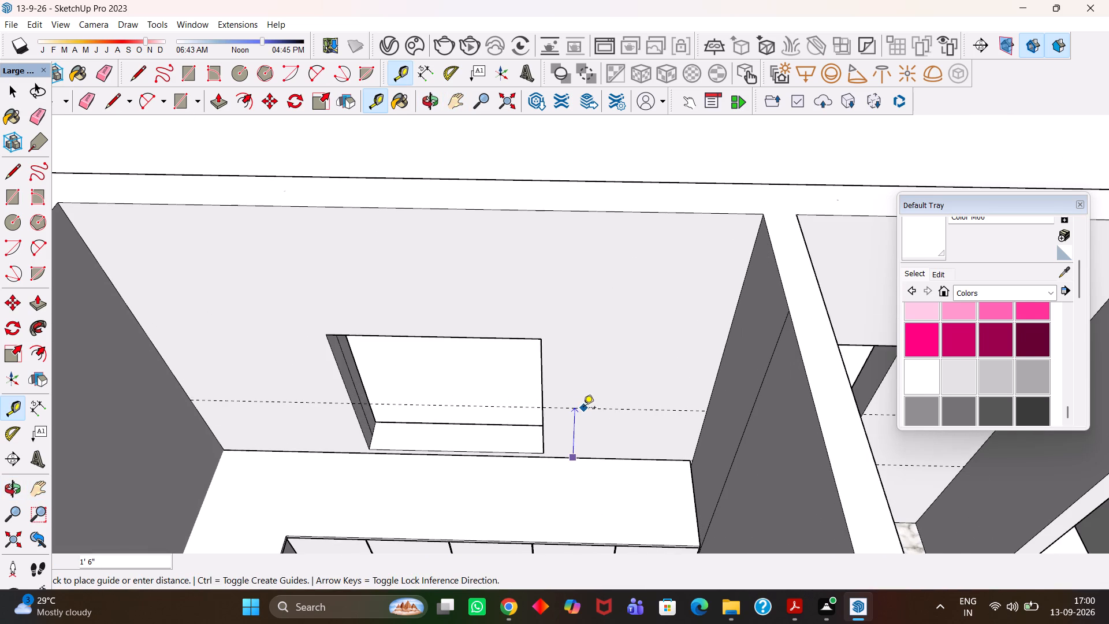
text(2')
key(Return)
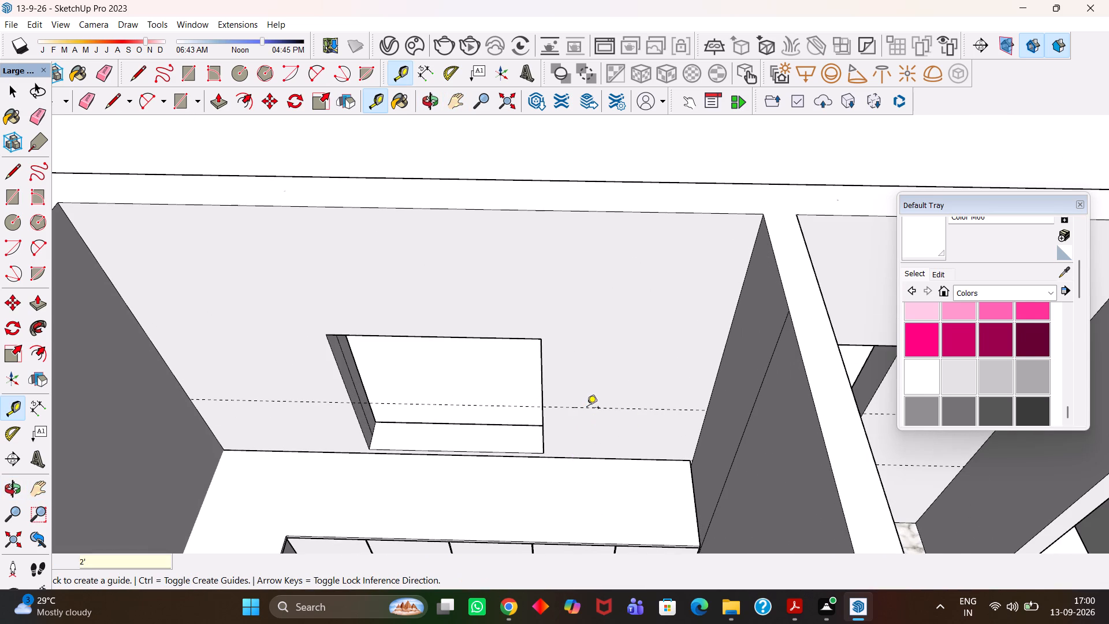
Place another horizontal guide 2' above the first guide on the kitchen window wall.
click(561, 405)
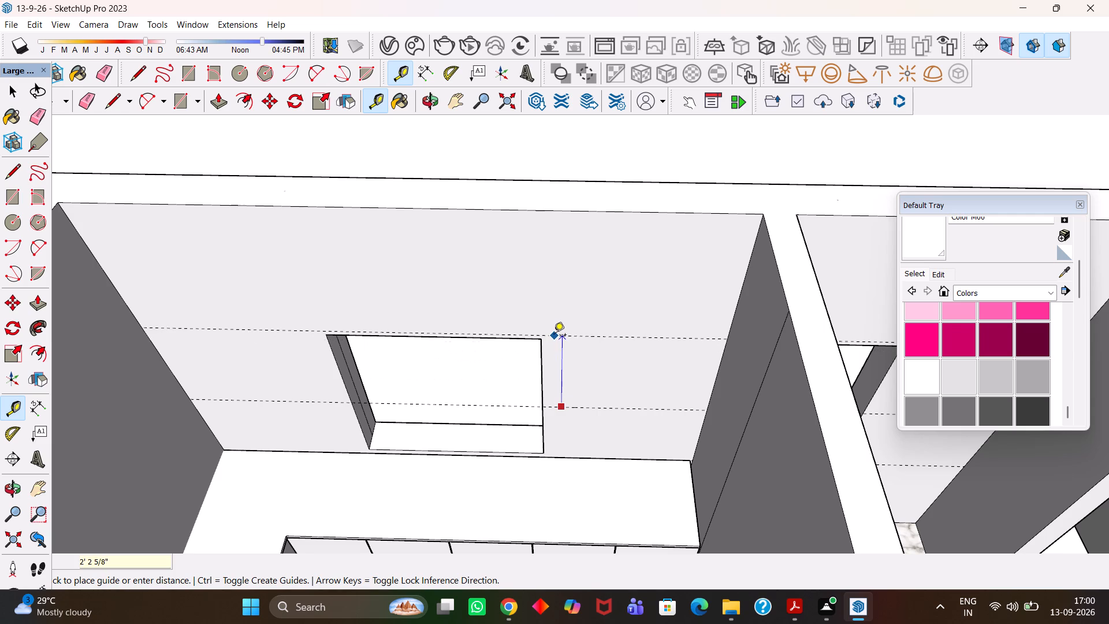
text(2')
key(Return)
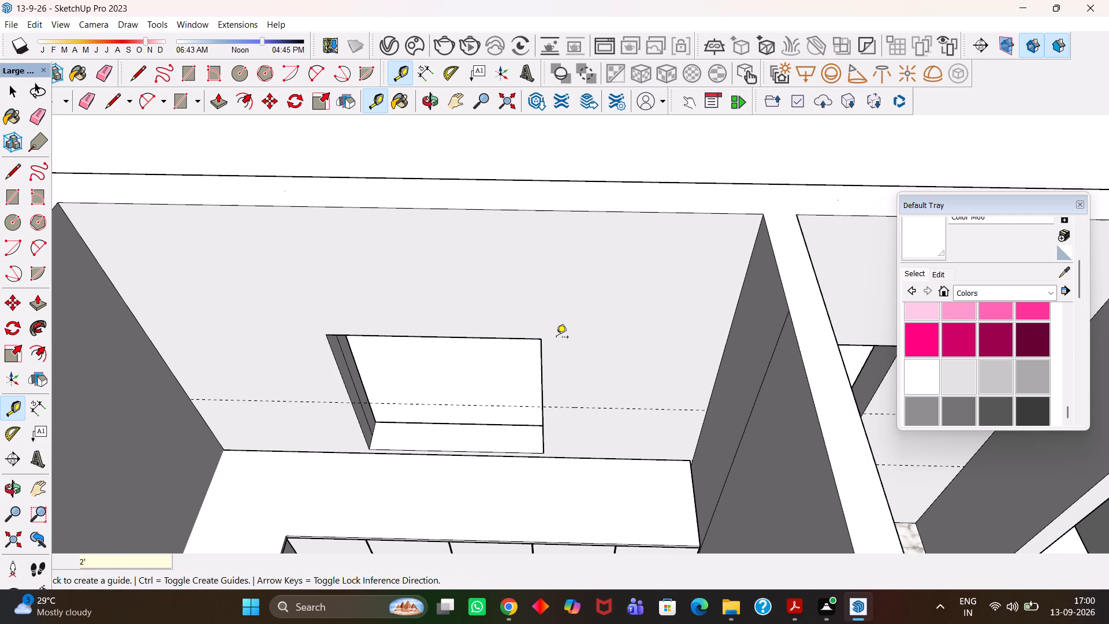
click(611, 410)
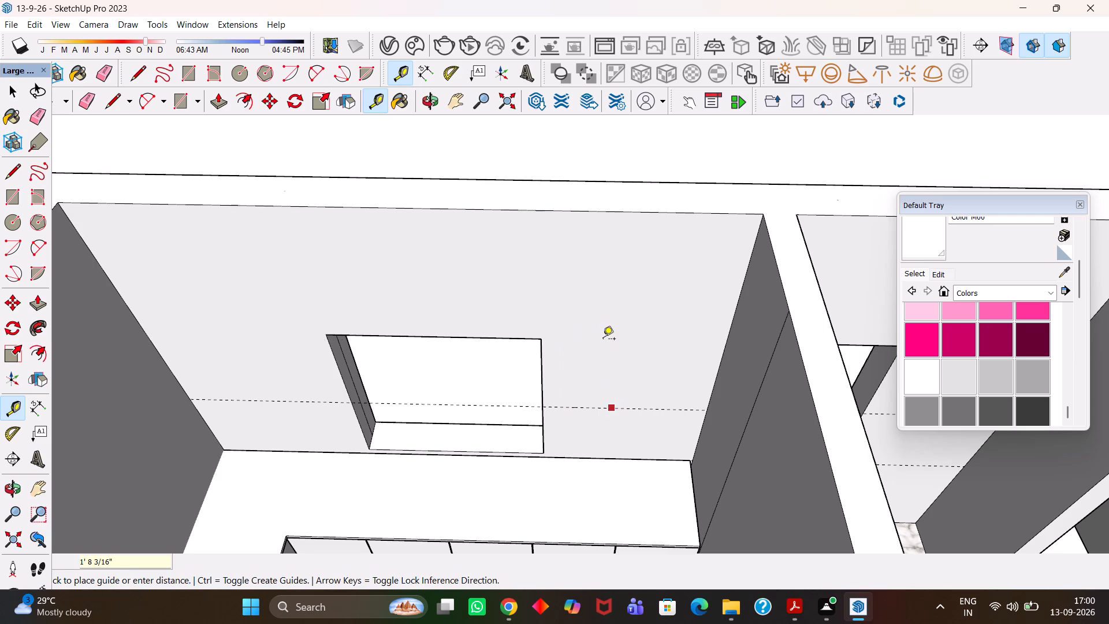
text(2')
key(Return)
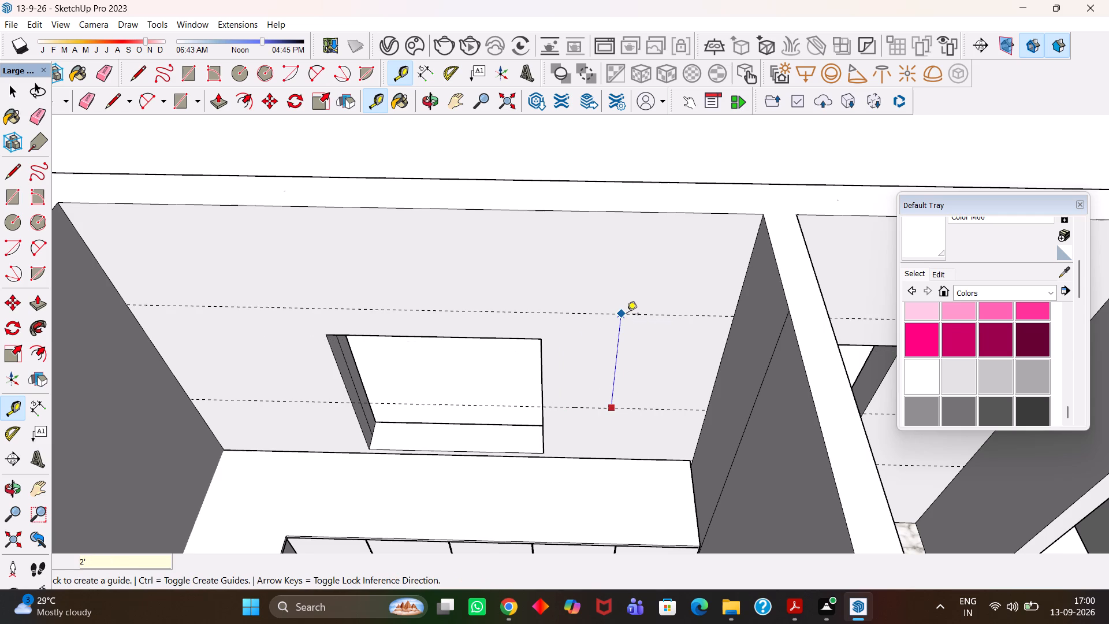
Draw a 2' by 3' 5" rectangle between the two guides, from the kitchen window's edge to the partition wall corner.
key(h)
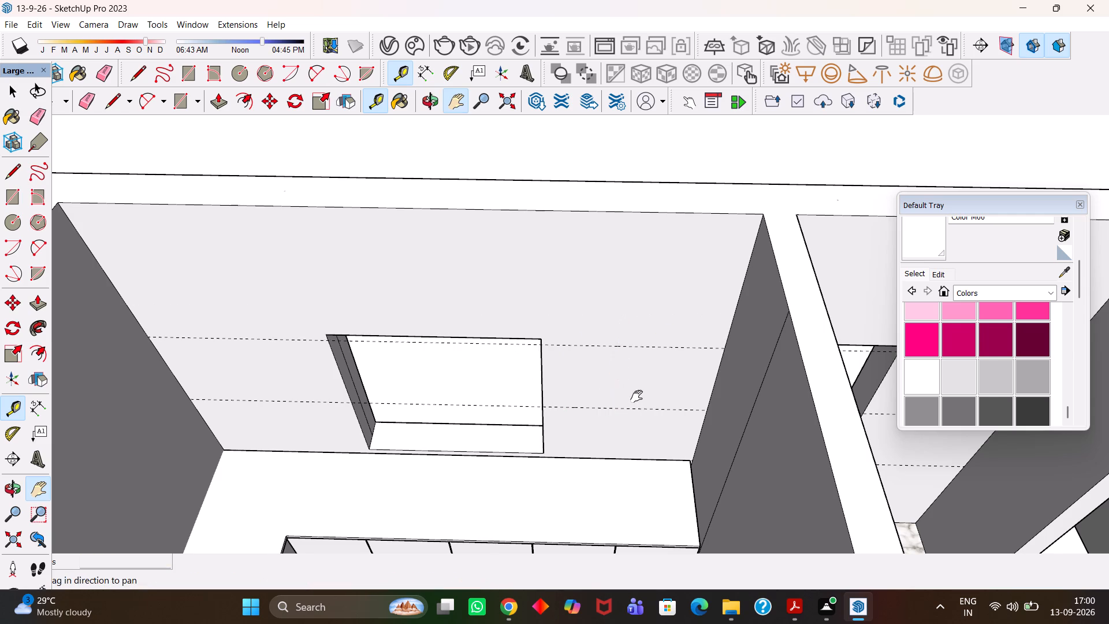
drag(637, 396, 628, 349)
scroll(602, 339, up, 4)
drag(596, 340, 578, 375)
middle_drag(539, 376, 552, 378)
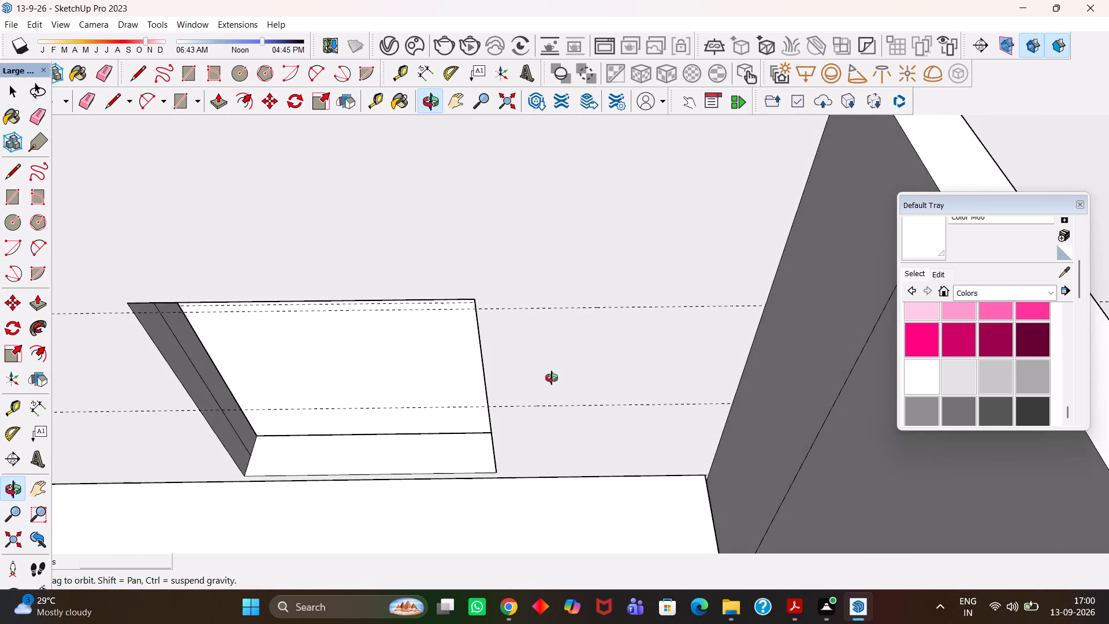
middle_drag(552, 378, 545, 374)
key(r)
click(476, 304)
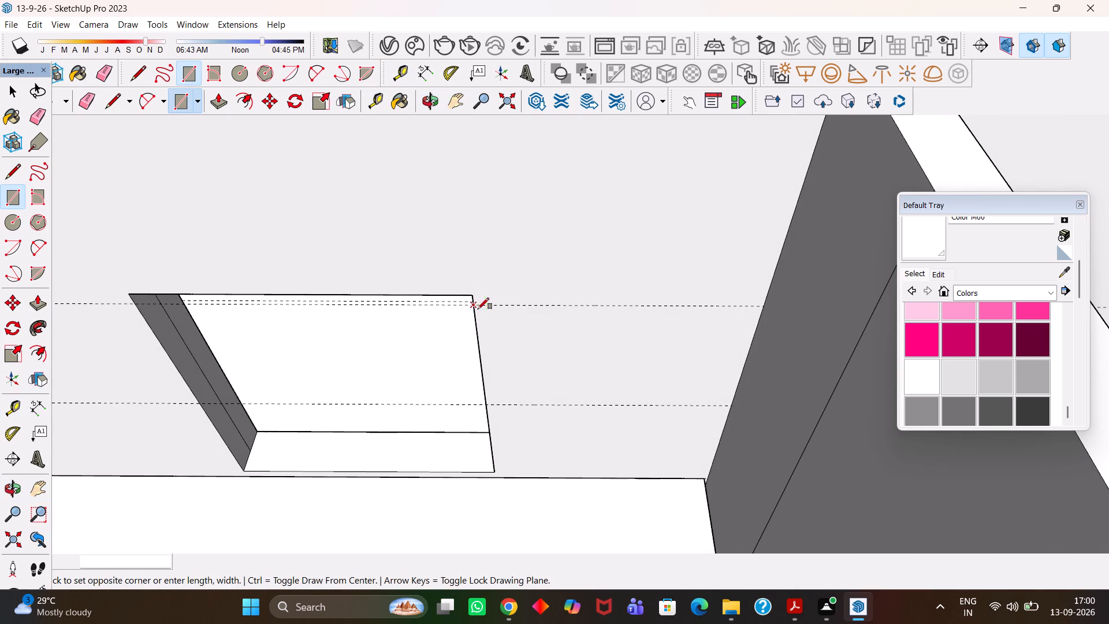
click(729, 406)
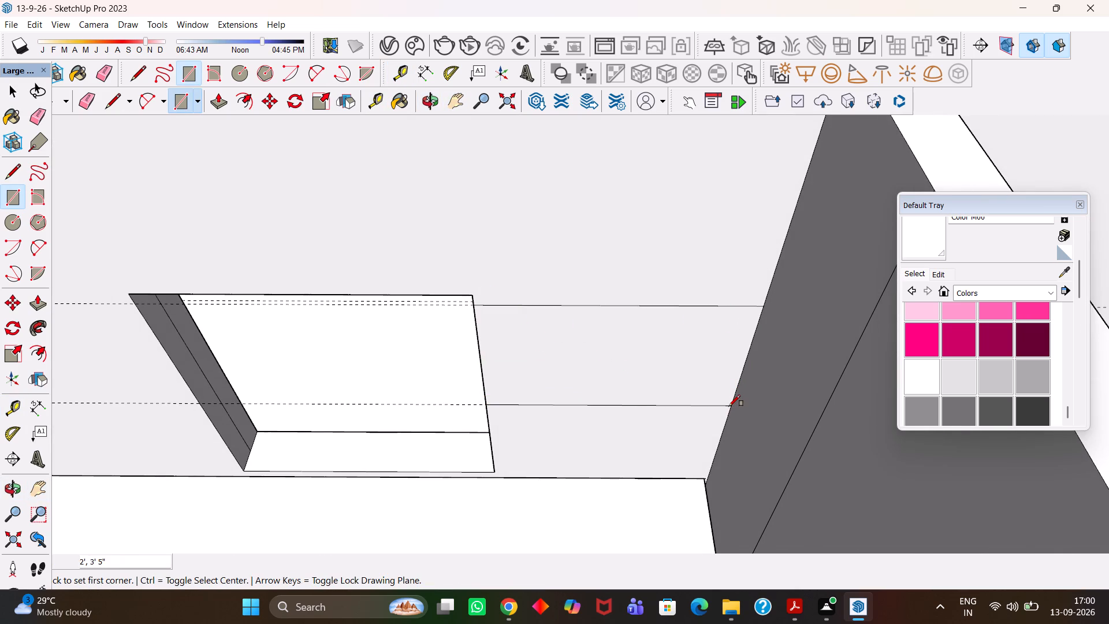
Draw a rectangle between the two guides on the kitchen window wall, from the opposite wall corner to the window's other edge.
scroll(729, 406, down, 3)
key(h)
drag(413, 348, 640, 325)
scroll(599, 333, up, 2)
drag(604, 337, 553, 344)
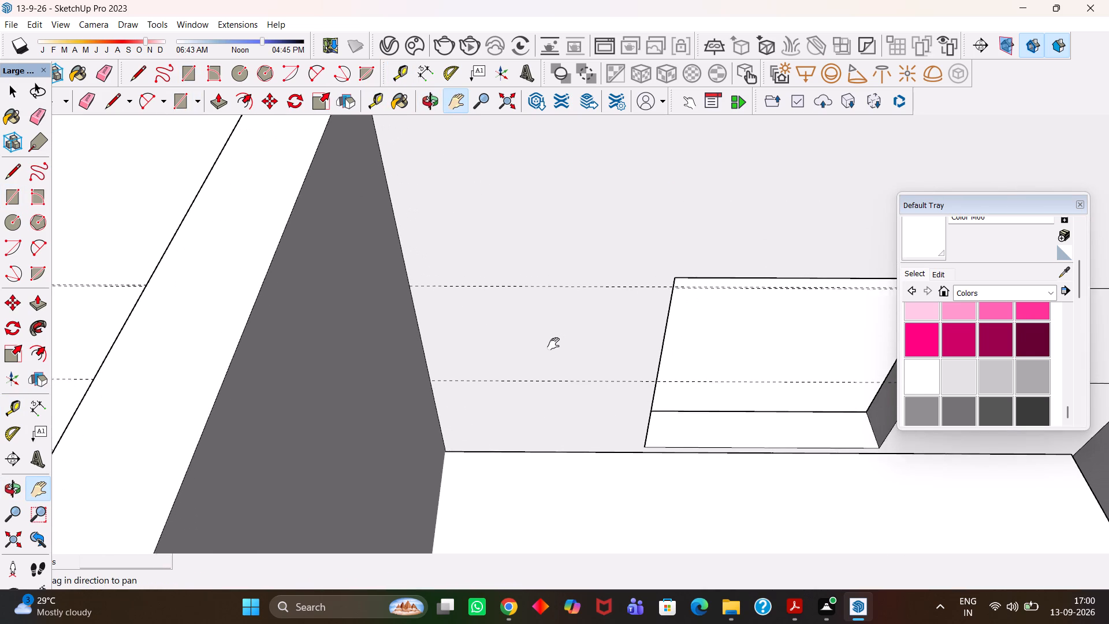
drag(553, 344, 553, 343)
key(r)
click(409, 284)
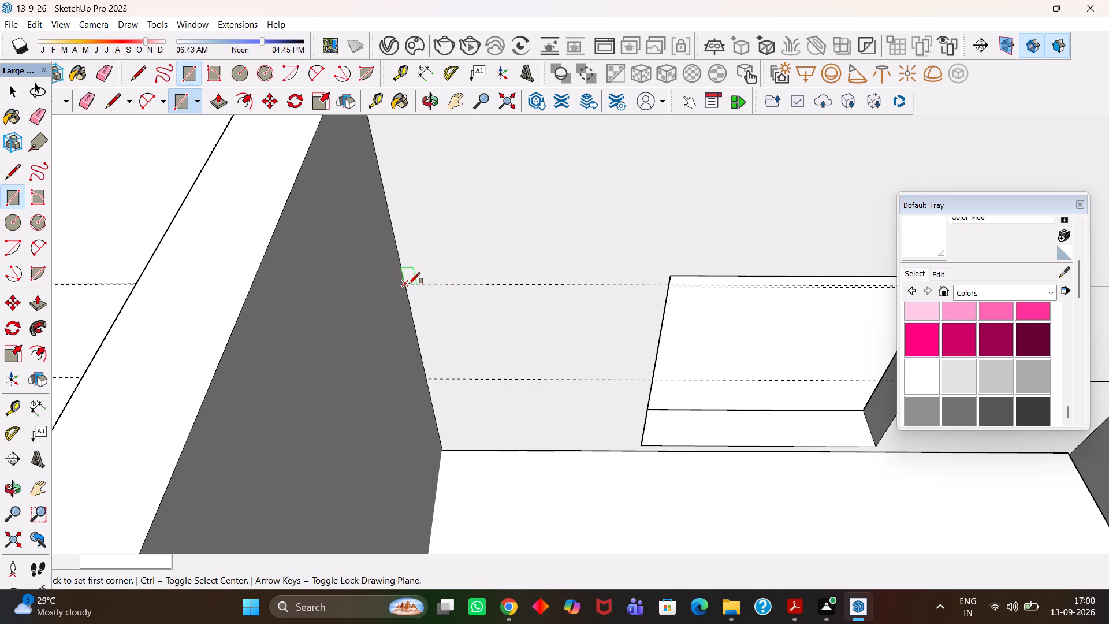
click(651, 381)
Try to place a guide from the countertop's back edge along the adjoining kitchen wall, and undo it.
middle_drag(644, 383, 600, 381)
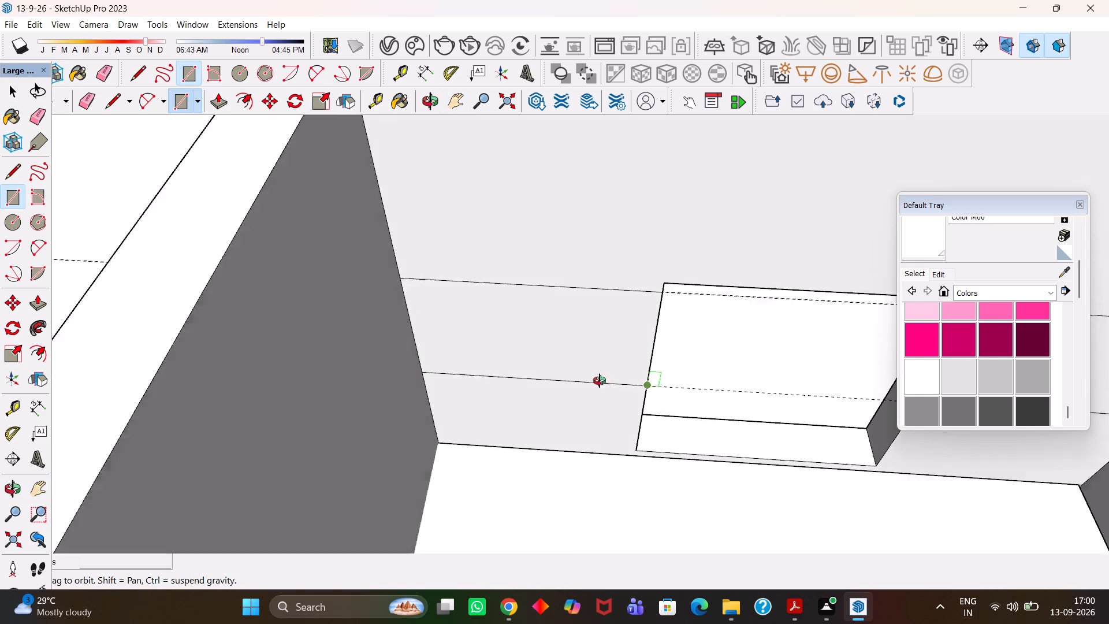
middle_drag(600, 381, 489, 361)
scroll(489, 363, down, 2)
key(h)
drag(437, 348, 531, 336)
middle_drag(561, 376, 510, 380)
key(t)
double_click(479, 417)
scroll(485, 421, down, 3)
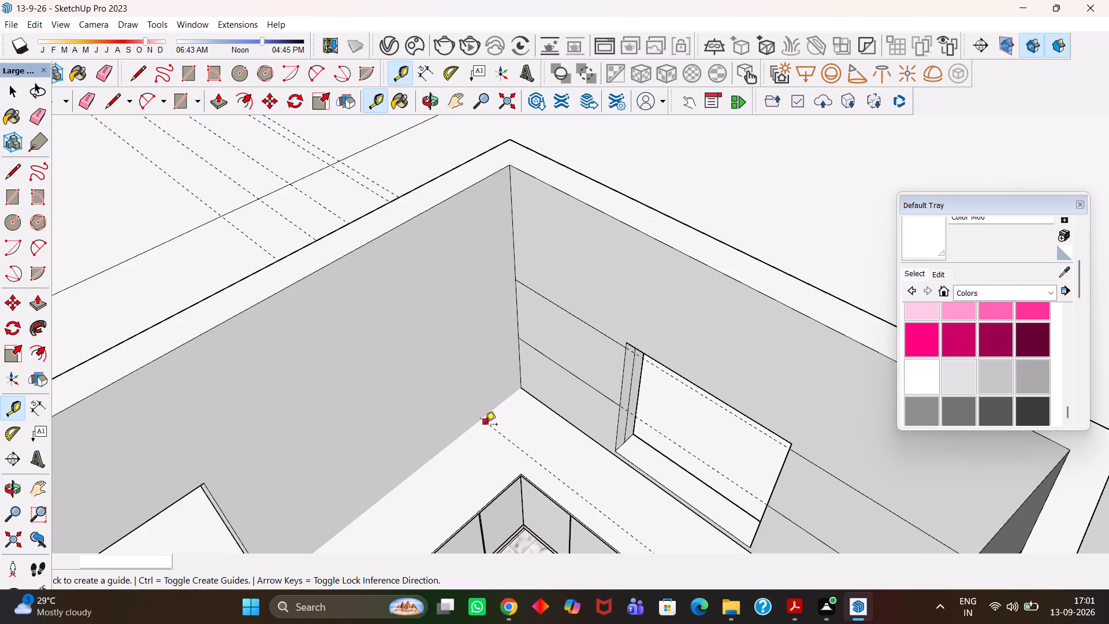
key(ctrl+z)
Place horizontal guides on the adjoining kitchen wall at the countertop's back edge and level with the drawn rectangle's bottom and top edges.
click(404, 222)
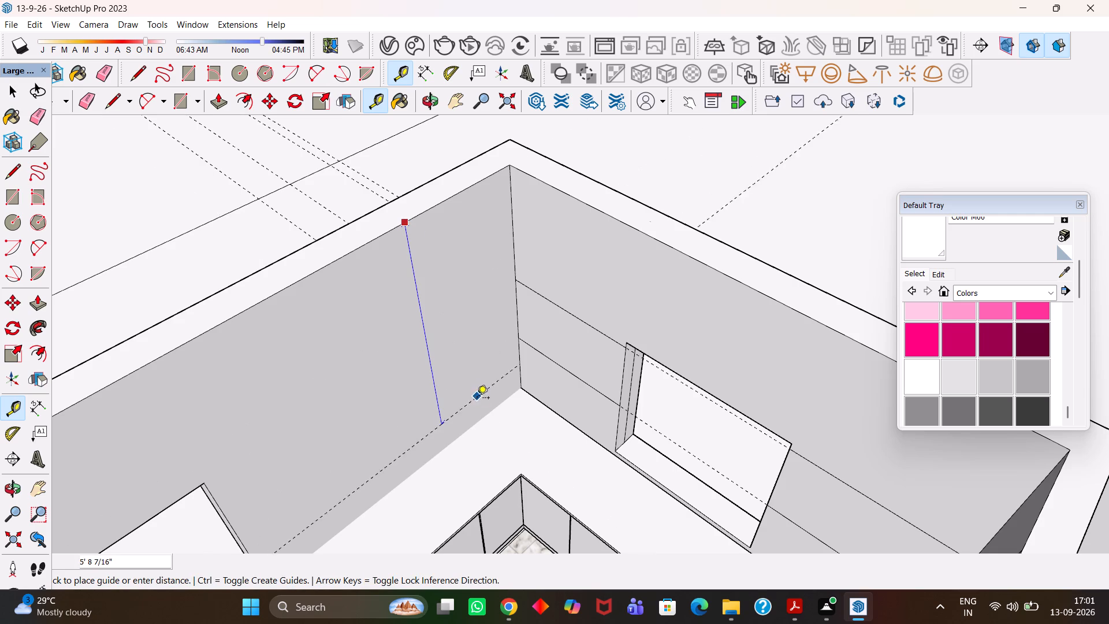
click(475, 423)
click(462, 430)
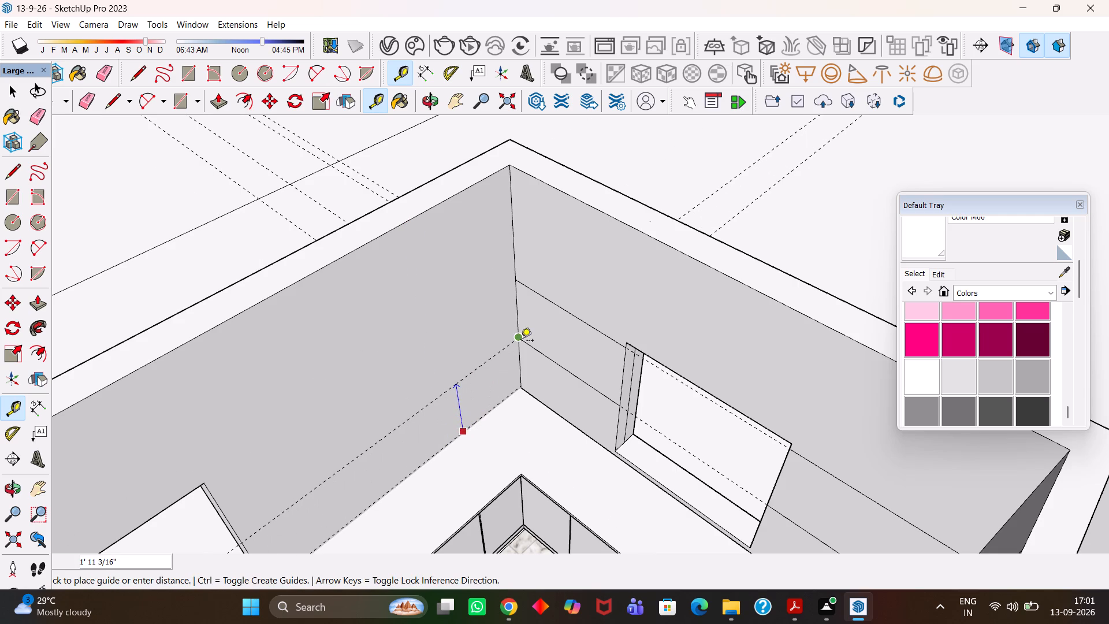
click(521, 341)
click(489, 361)
click(518, 276)
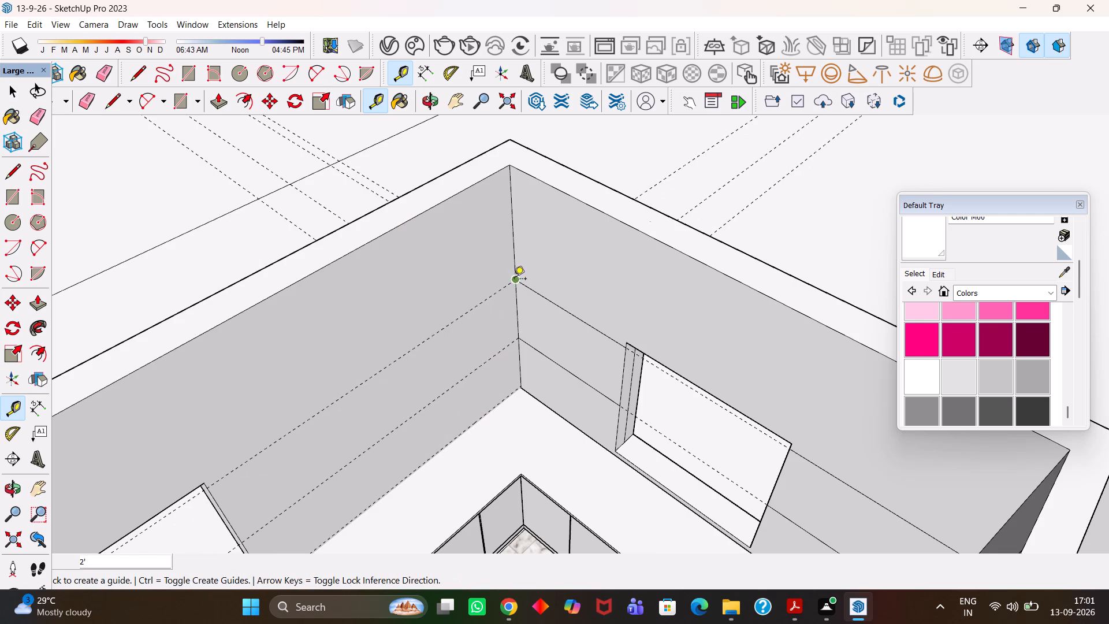
Draw a rectangle about 2' by 8' between the upper guides on the adjoining wall, from the window's edge to the shared corner.
middle_drag(496, 324, 405, 342)
scroll(405, 342, down, 2)
key(h)
drag(385, 348, 533, 333)
middle_drag(579, 378, 456, 355)
scroll(456, 355, down, 2)
key(h)
scroll(428, 338, up, 4)
drag(433, 352, 453, 358)
scroll(453, 358, up, 2)
key(r)
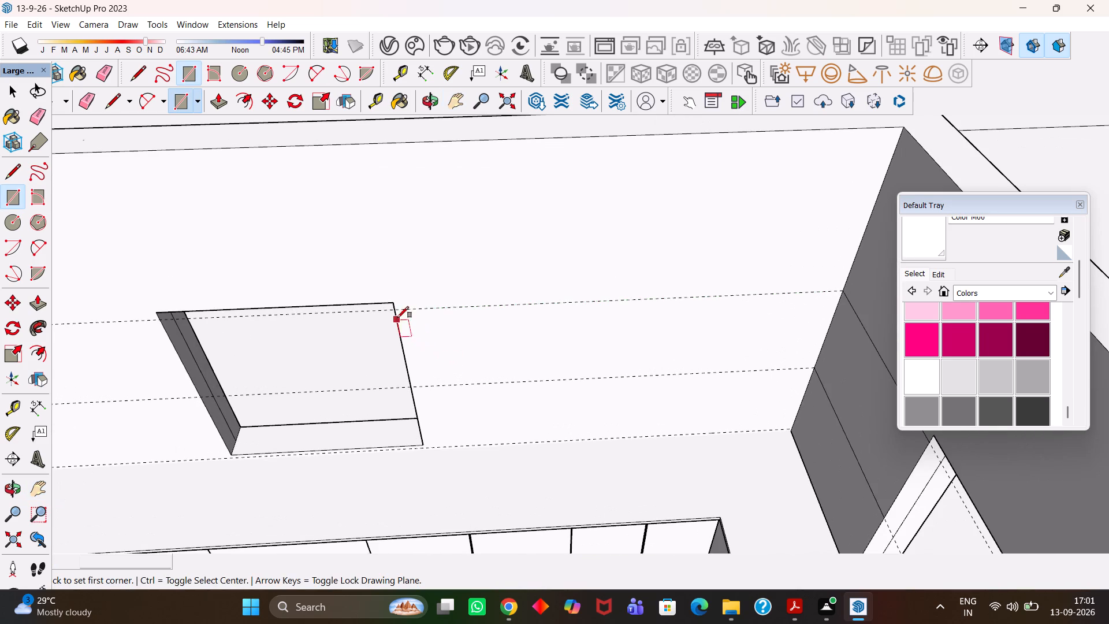
click(397, 315)
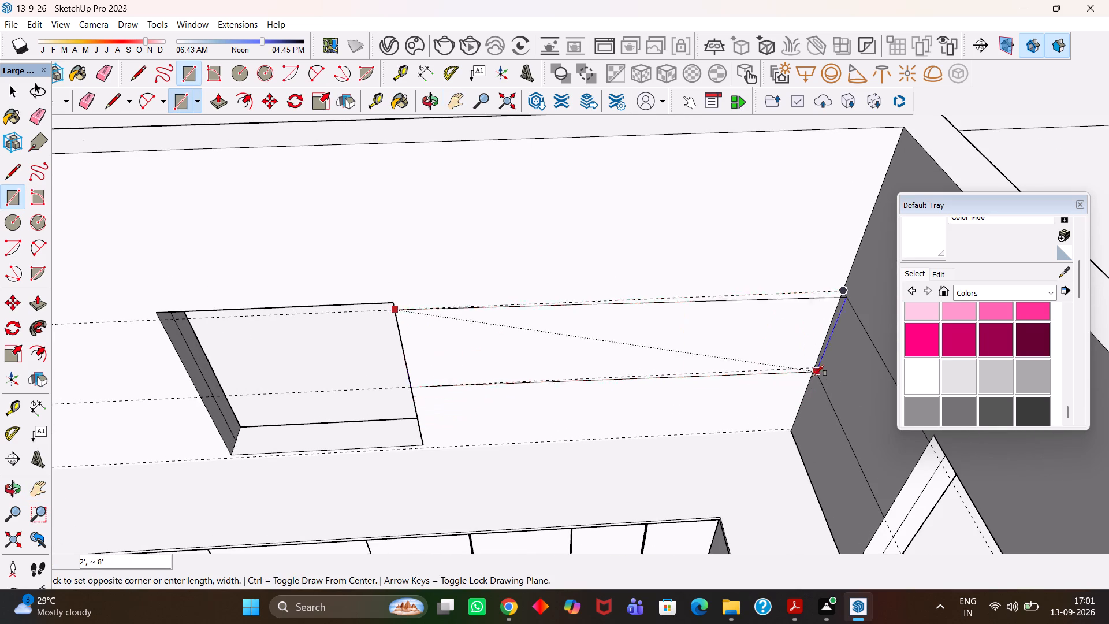
click(813, 372)
Draw a rectangle between the same guides from the partition wall corner to the near edge of the adjoining wall's window.
key(h)
scroll(753, 380, down, 3)
drag(481, 362, 650, 356)
scroll(459, 362, up, 1)
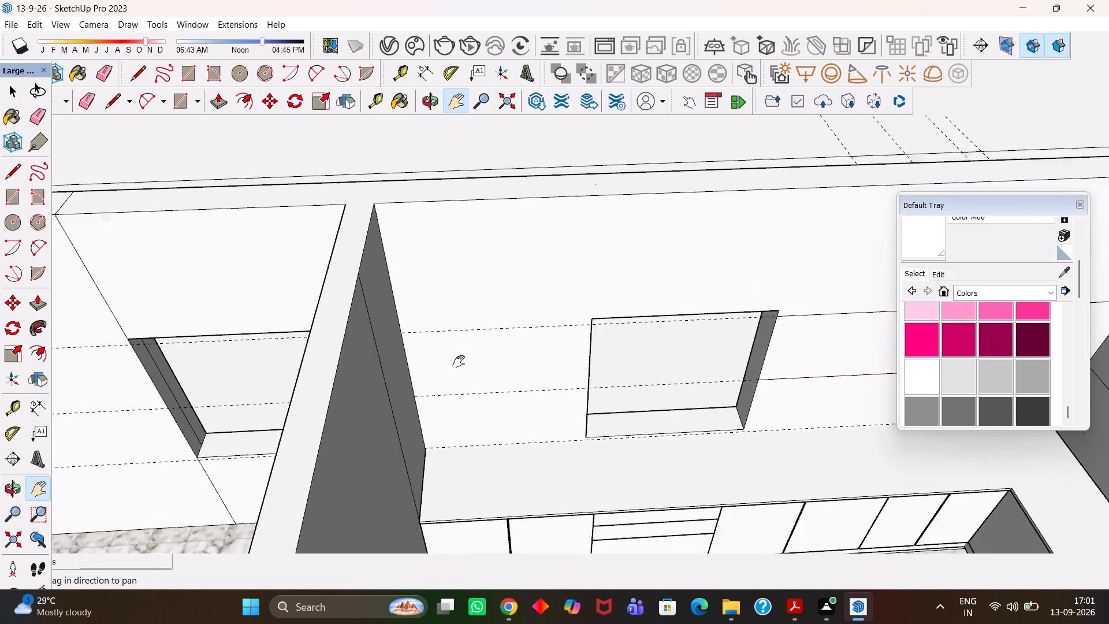
scroll(459, 362, up, 3)
key(r)
click(384, 325)
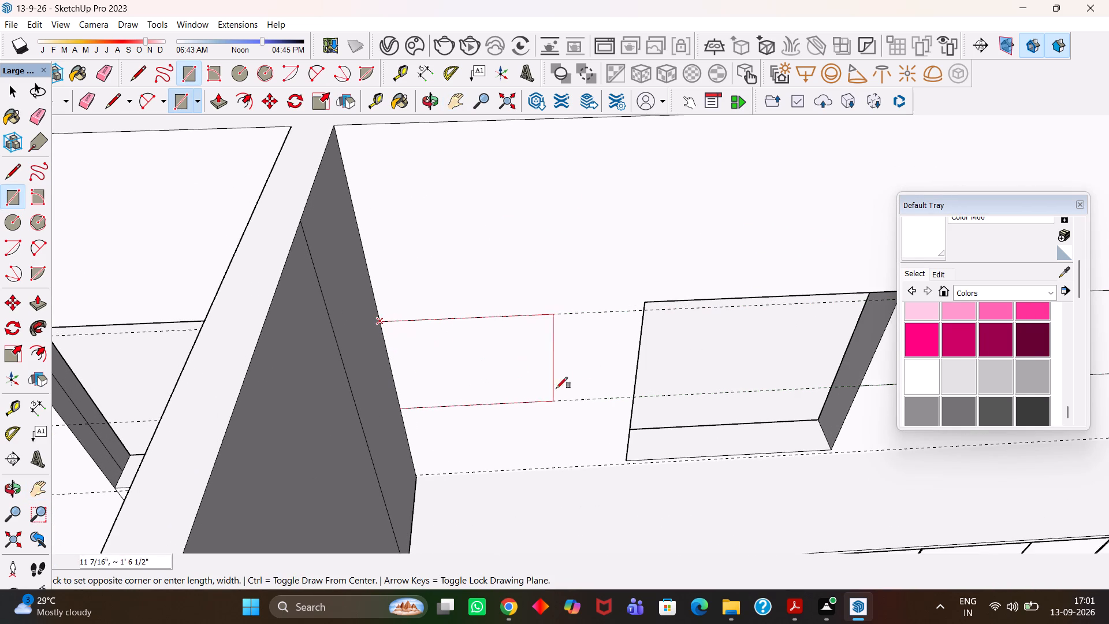
click(631, 398)
Place a horizontal guide along the top edge of the adjoining wall's window.
key(h)
scroll(579, 398, down, 8)
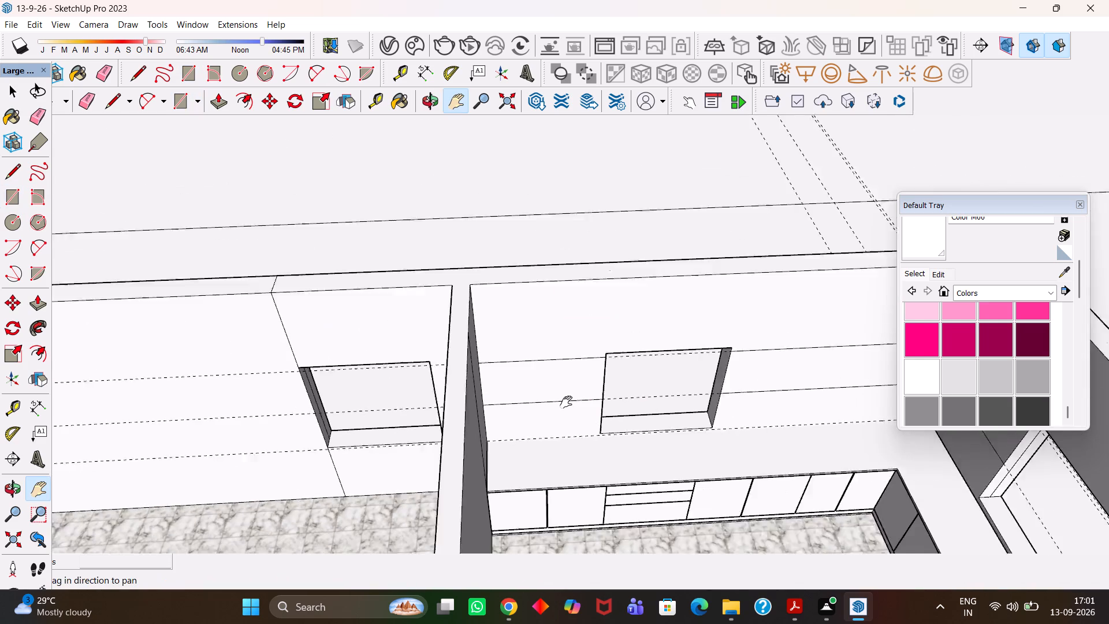
drag(627, 396, 521, 434)
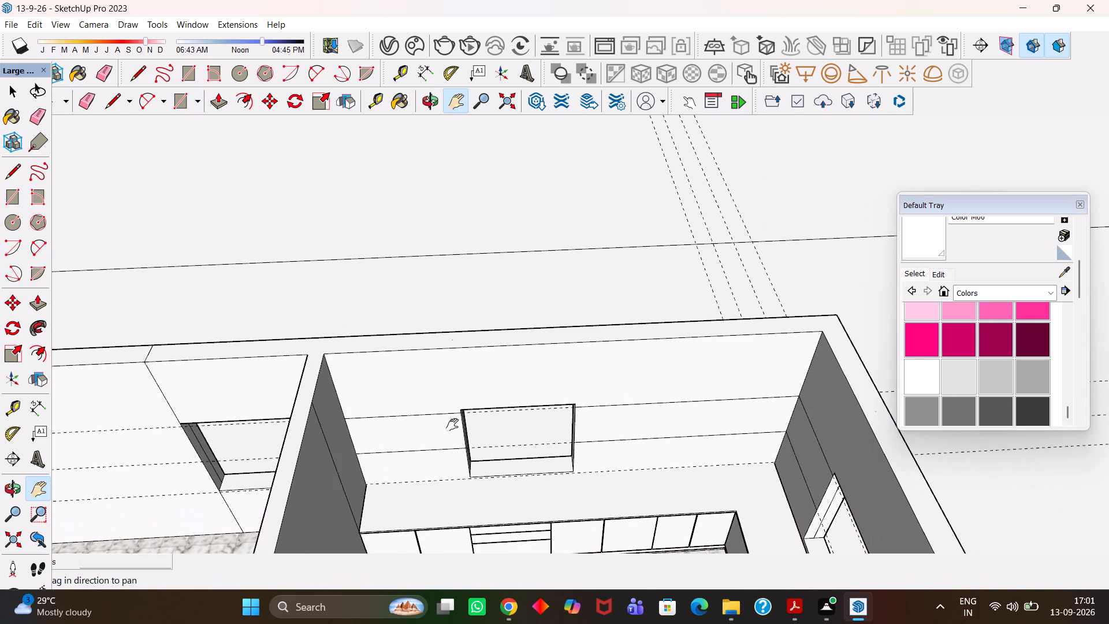
scroll(452, 425, down, 4)
scroll(452, 426, up, 5)
key(space)
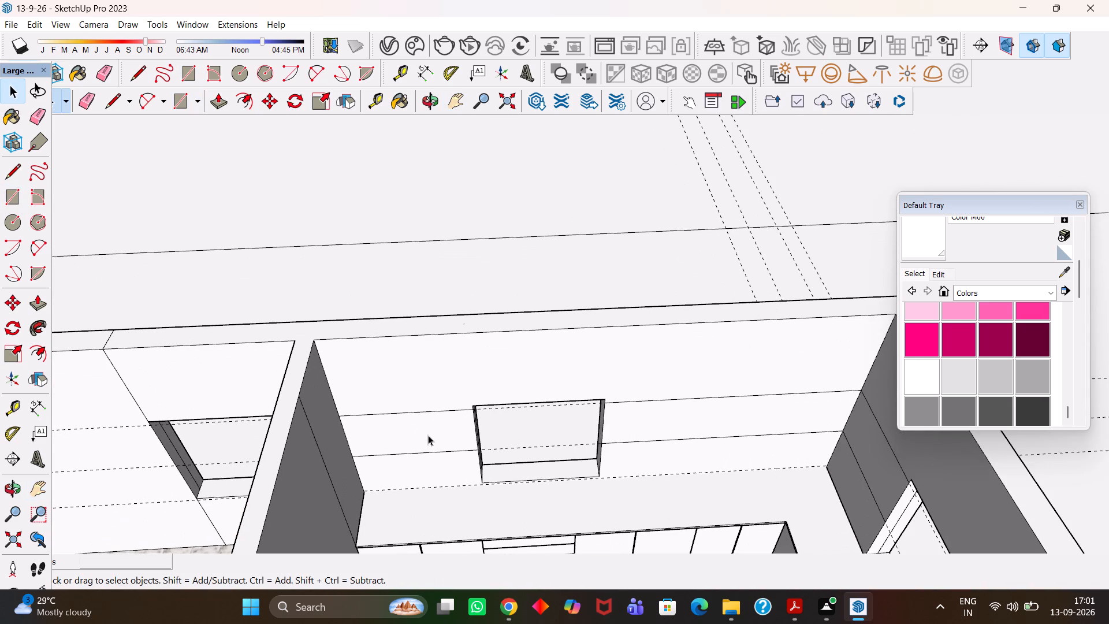
click(428, 435)
click(477, 377)
scroll(490, 396, up, 1)
key(t)
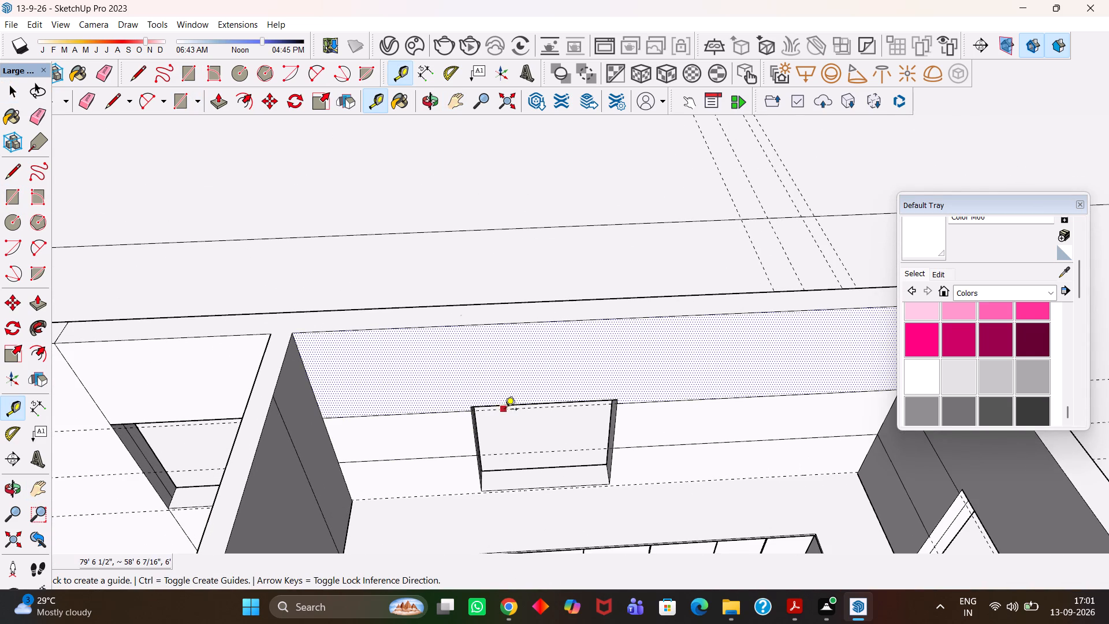
double_click(506, 407)
scroll(489, 406, up, 4)
double_click(494, 406)
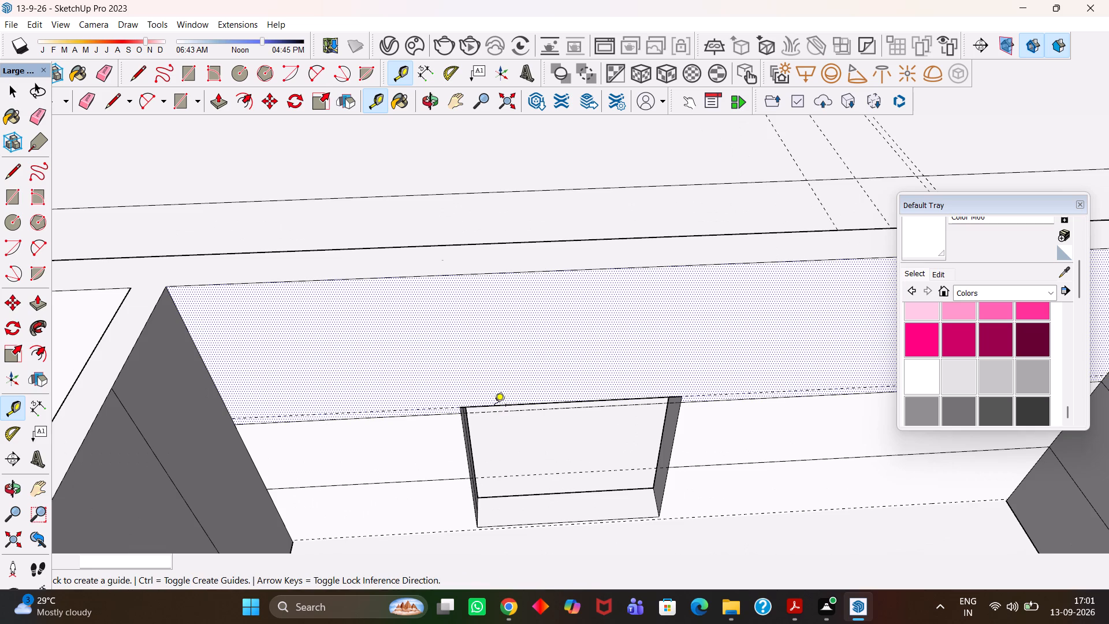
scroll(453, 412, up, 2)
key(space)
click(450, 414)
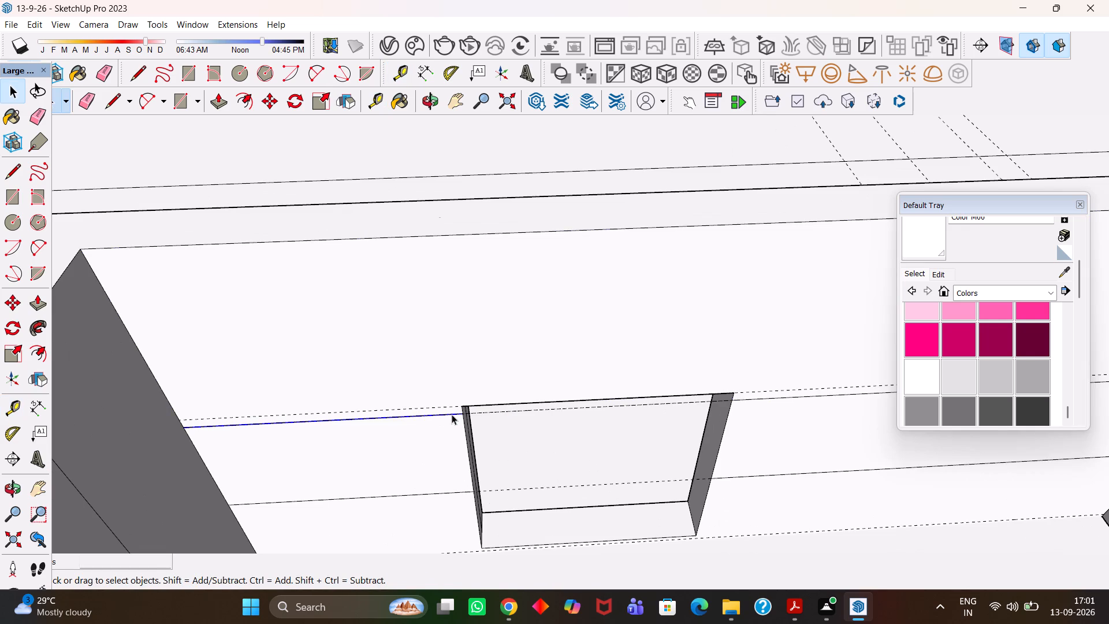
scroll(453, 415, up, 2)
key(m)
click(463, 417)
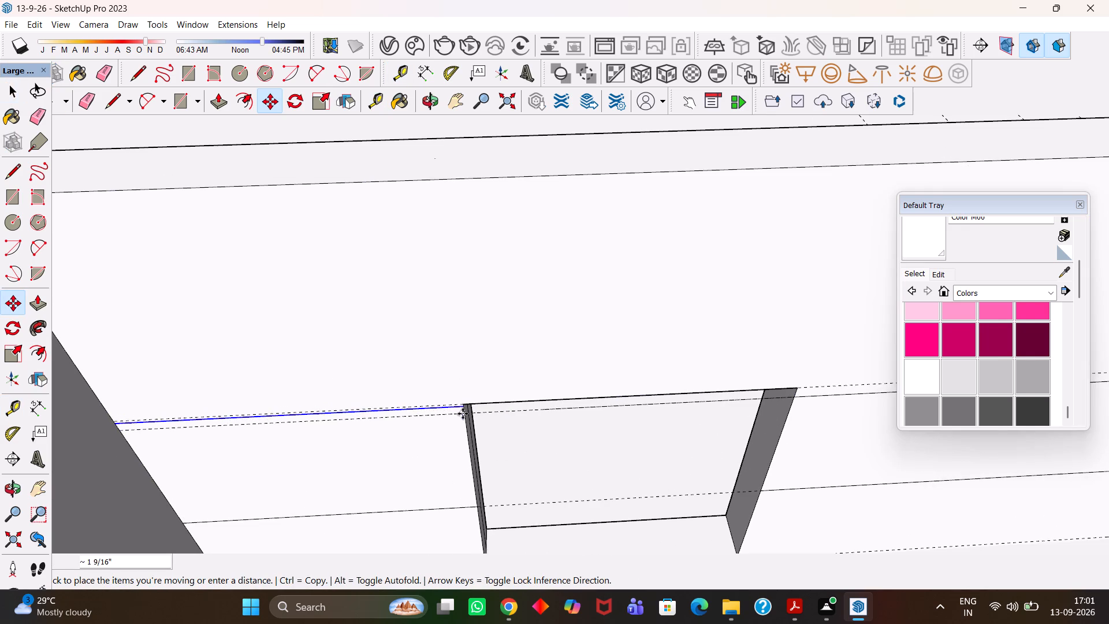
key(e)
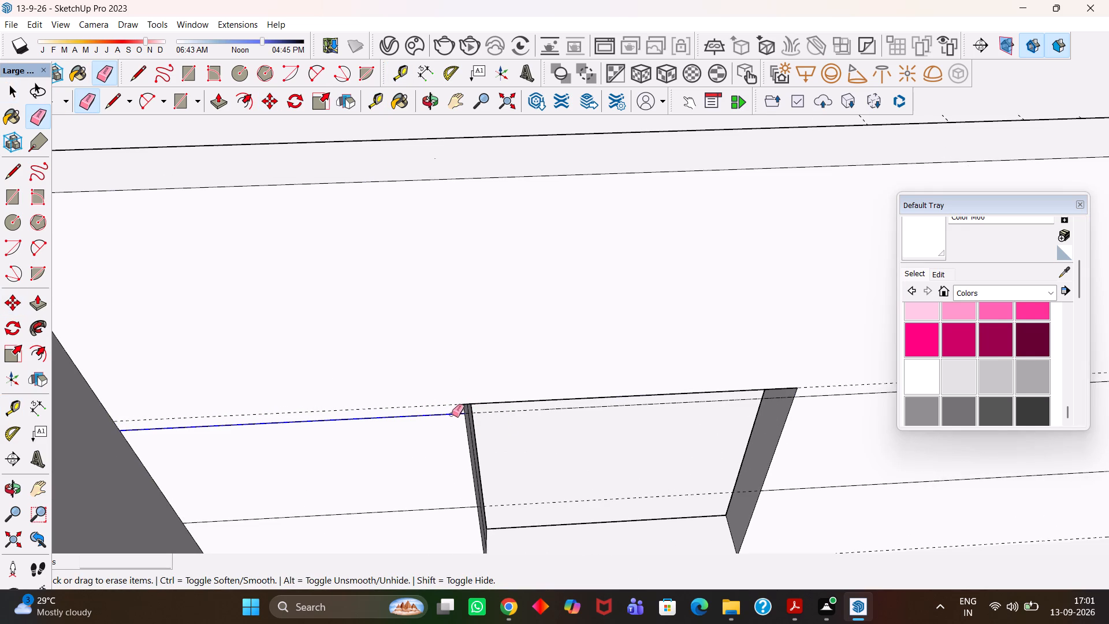
Replace the partition-side rectangle's top edge with a line from the window's top corner to the partition wall.
click(445, 415)
key(l)
click(463, 404)
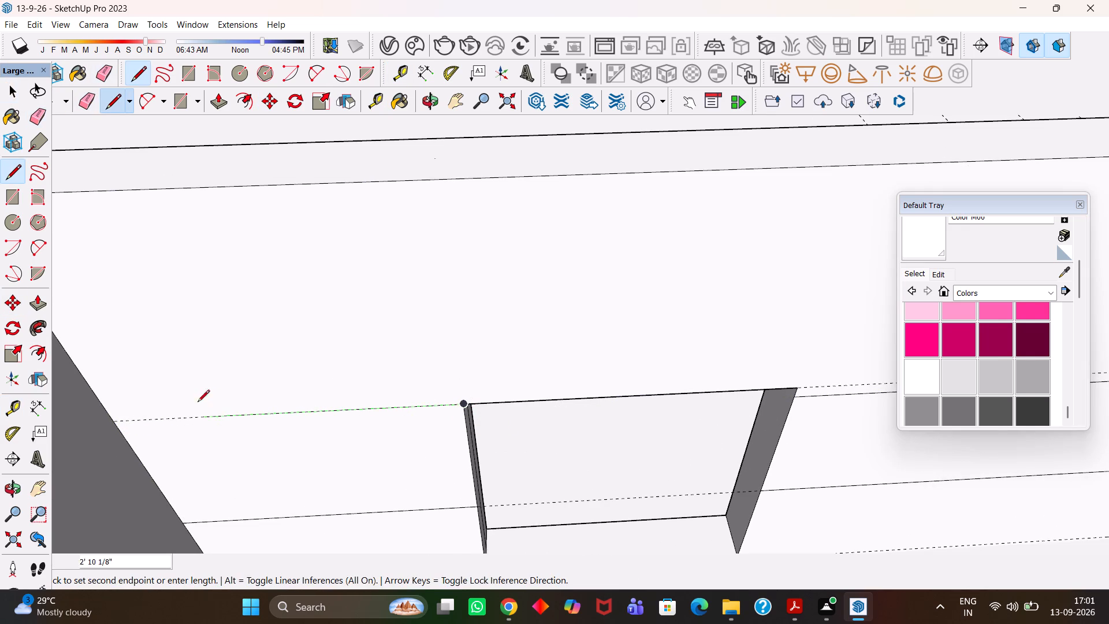
click(114, 418)
Replace the long rectangle's top edge with an 8' line from the window's other top corner to the shared wall corner.
key(h)
scroll(118, 420, down, 3)
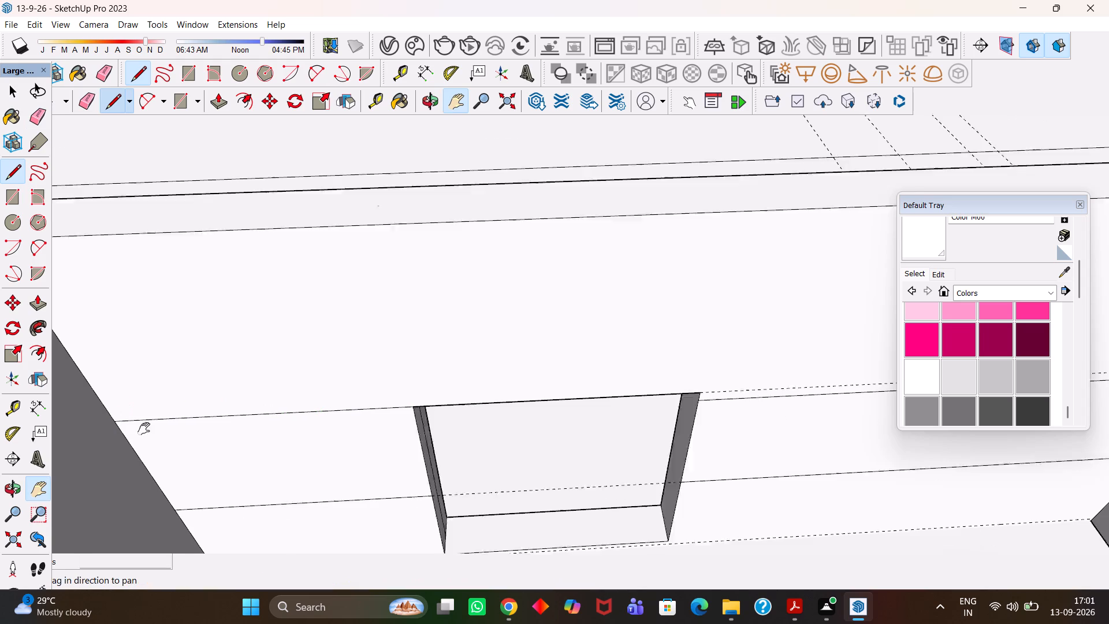
scroll(144, 429, down, 1)
drag(564, 432, 487, 445)
scroll(505, 439, up, 1)
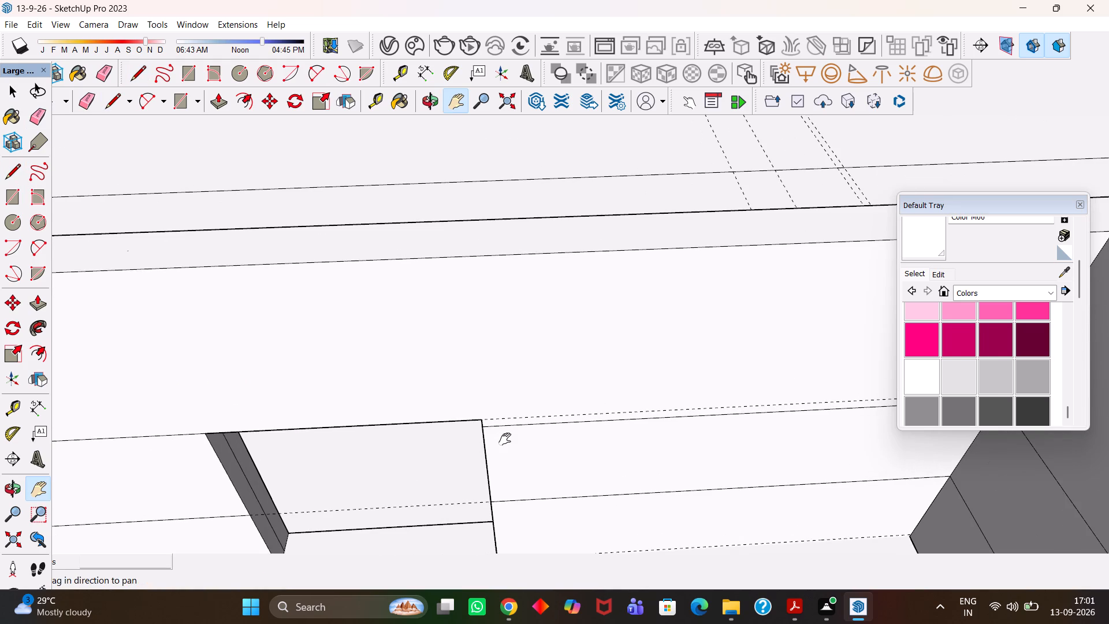
key(e)
drag(541, 413, 539, 432)
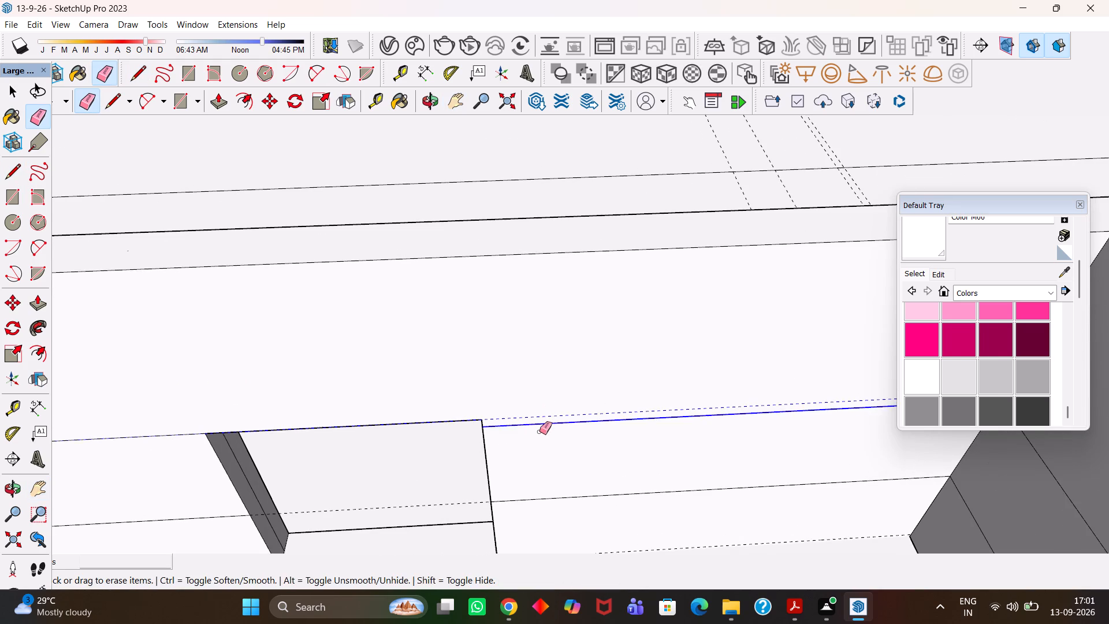
key(l)
click(484, 419)
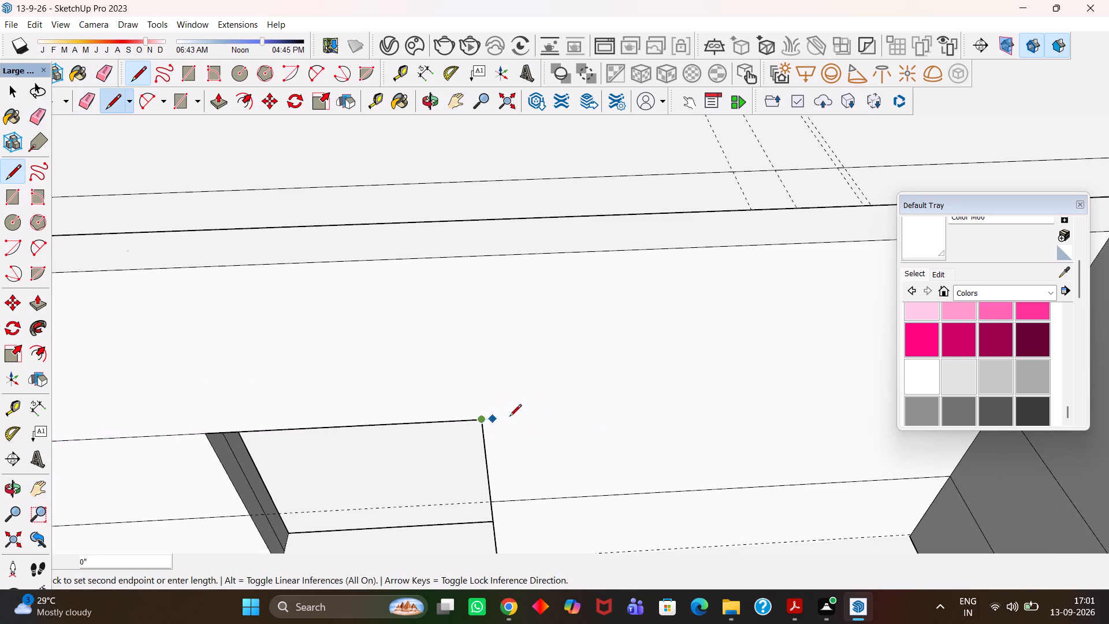
key(h)
scroll(560, 419, down, 3)
drag(628, 424, 468, 433)
key(Escape)
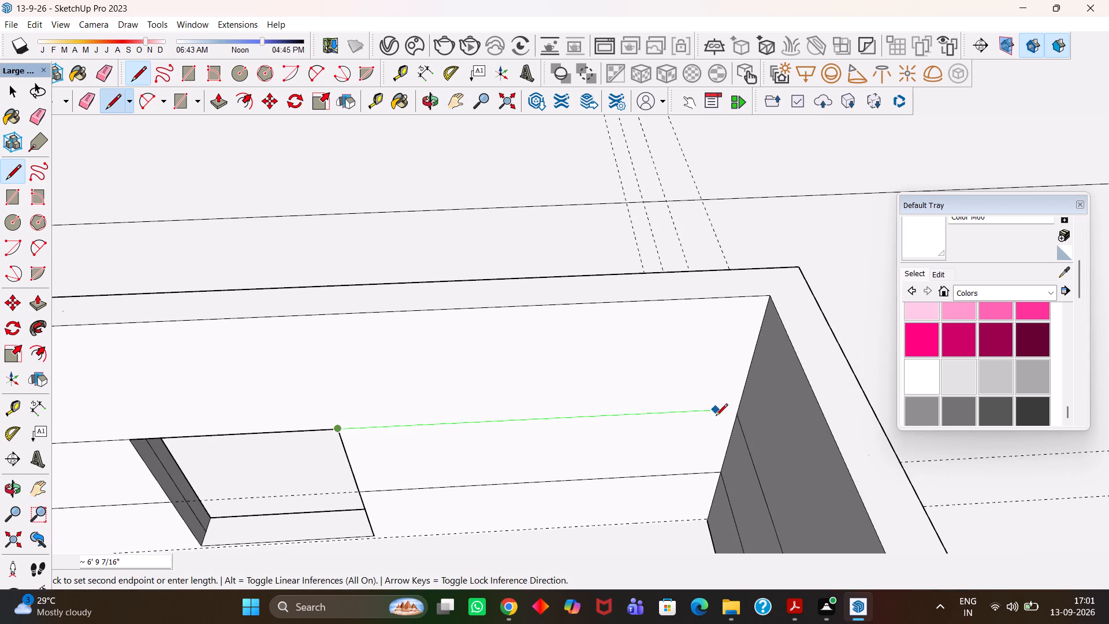
click(736, 406)
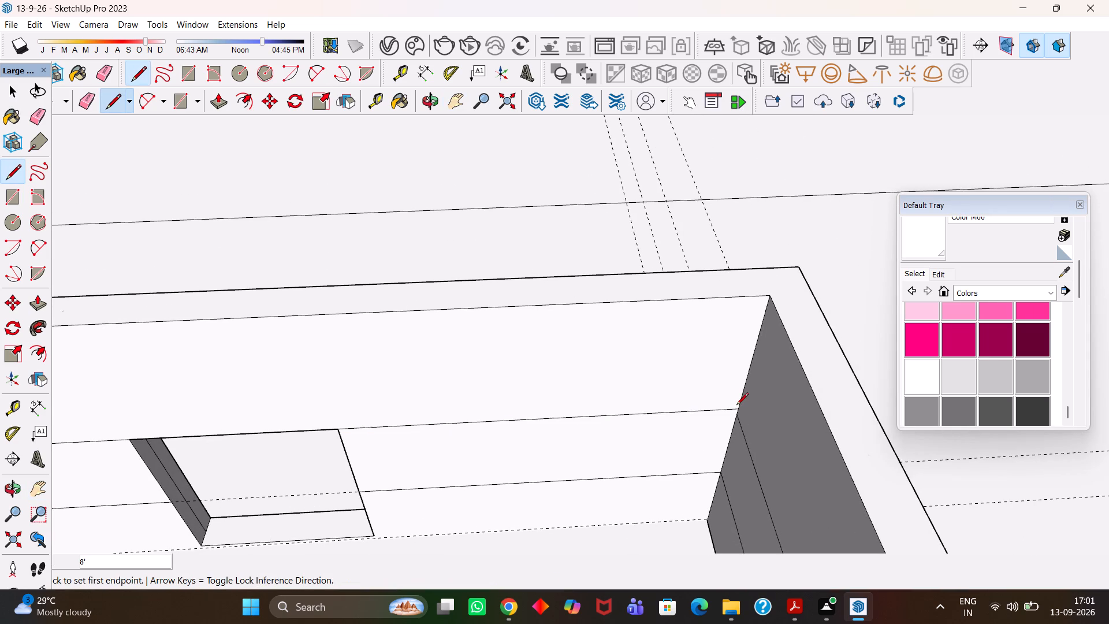
Copy the wall face above the window and cabinet rectangles to the open area outside the kitchen wall.
key(h)
scroll(489, 437, down, 4)
drag(391, 436, 574, 458)
scroll(575, 458, down, 3)
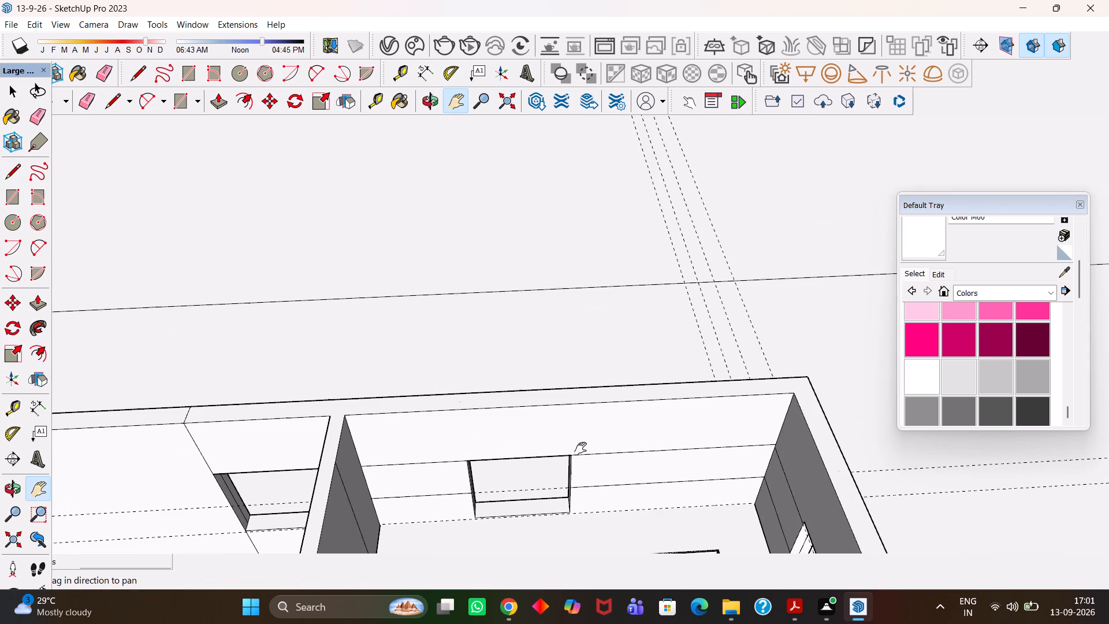
key(space)
click(612, 437)
scroll(611, 437, down, 4)
key(m)
click(610, 440)
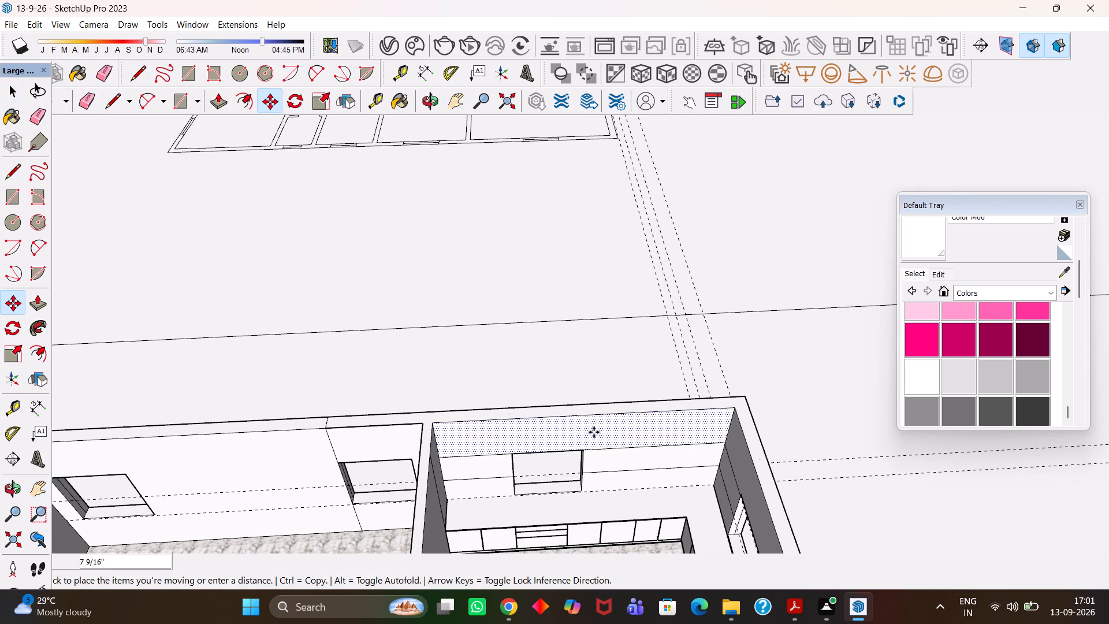
click(585, 343)
Extrude the copied wall face 2' with Push/Pull.
scroll(600, 333, up, 2)
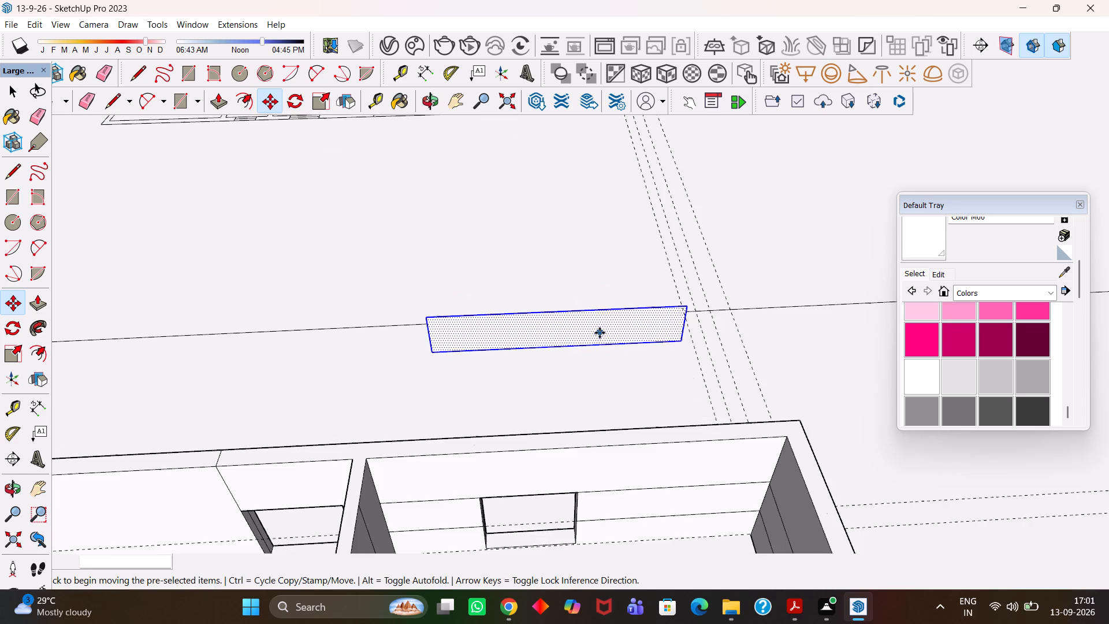
key(p)
scroll(600, 333, up, 1)
click(600, 333)
text(2')
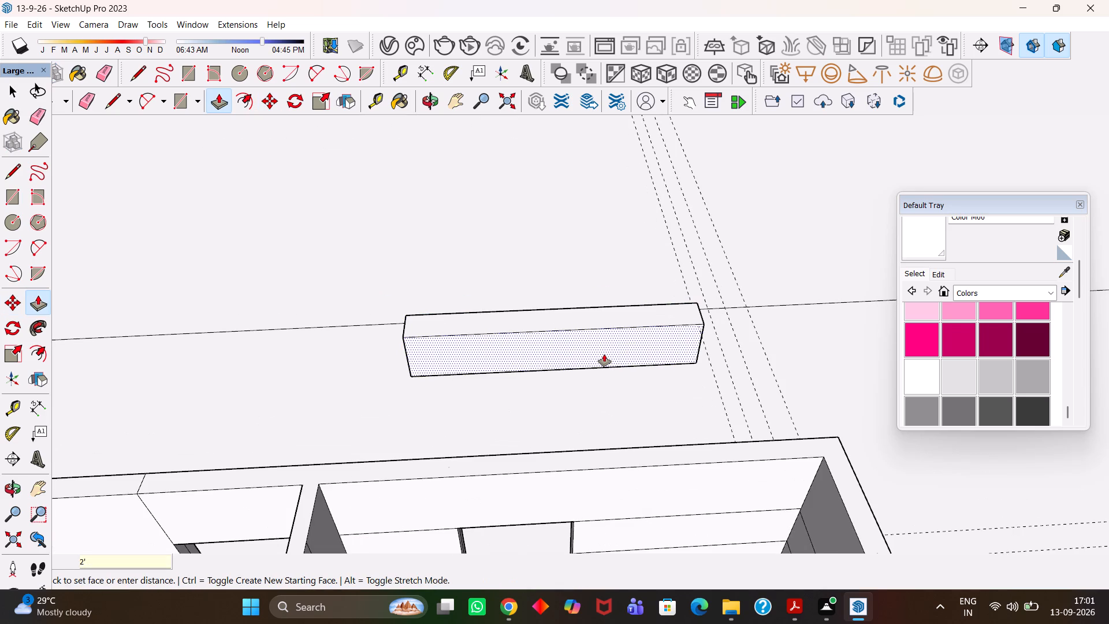
key(Return)
Select the entire extruded box and make it a group.
key(space)
triple_click(598, 354)
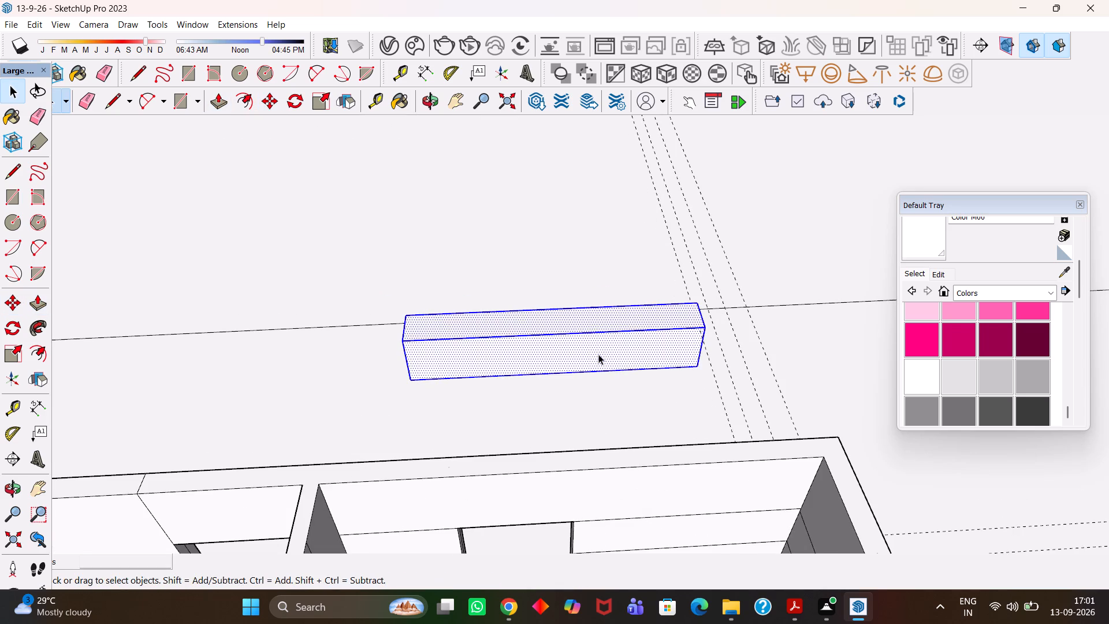
click(598, 354)
right_click(591, 350)
click(632, 463)
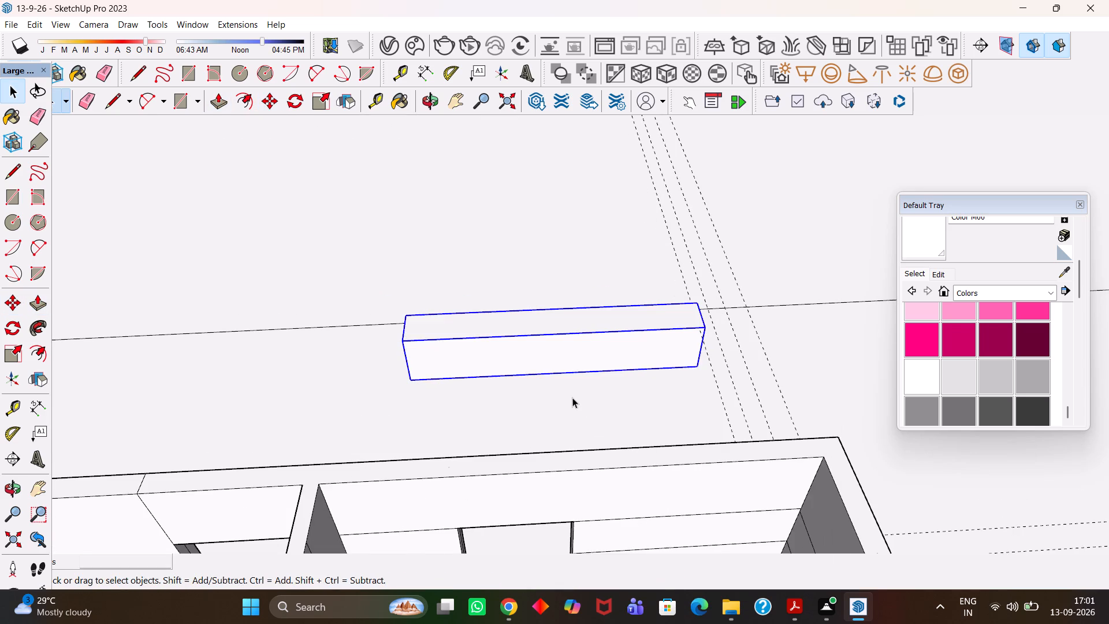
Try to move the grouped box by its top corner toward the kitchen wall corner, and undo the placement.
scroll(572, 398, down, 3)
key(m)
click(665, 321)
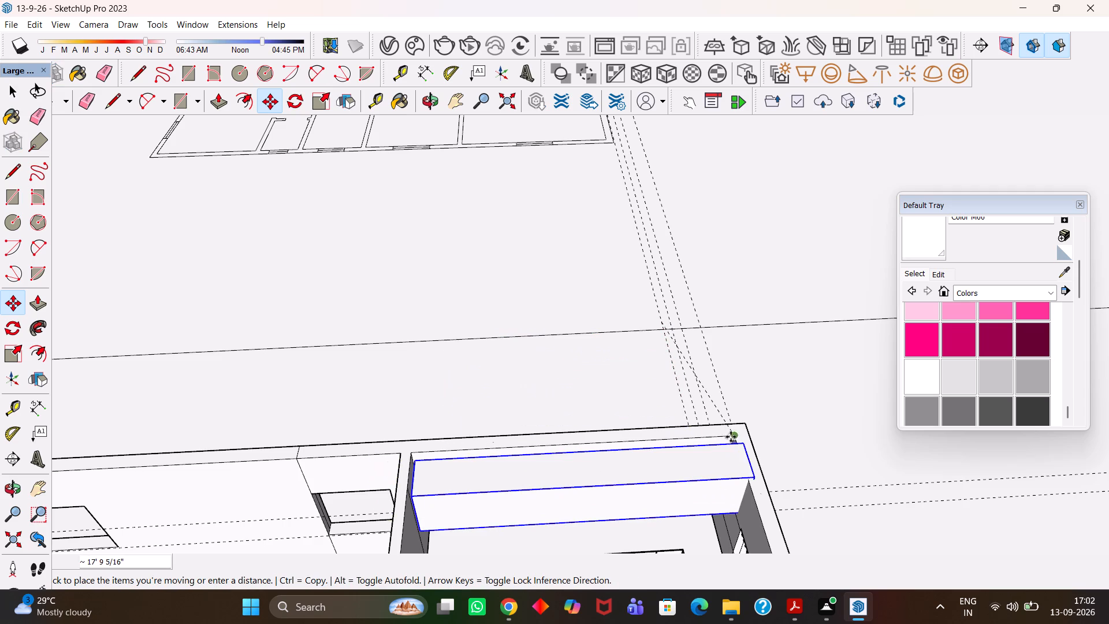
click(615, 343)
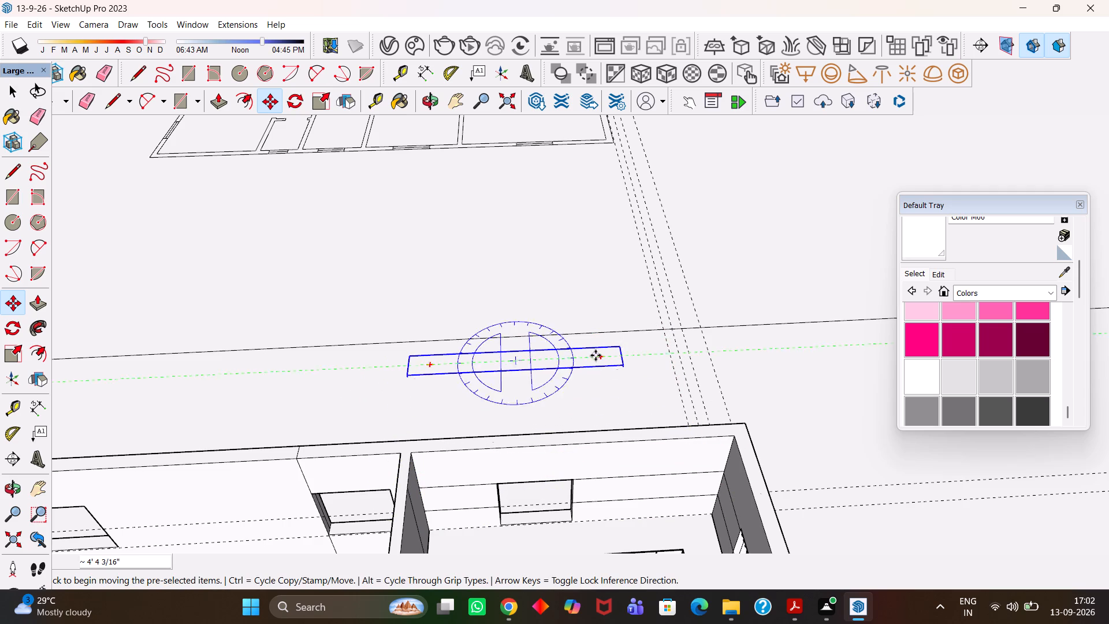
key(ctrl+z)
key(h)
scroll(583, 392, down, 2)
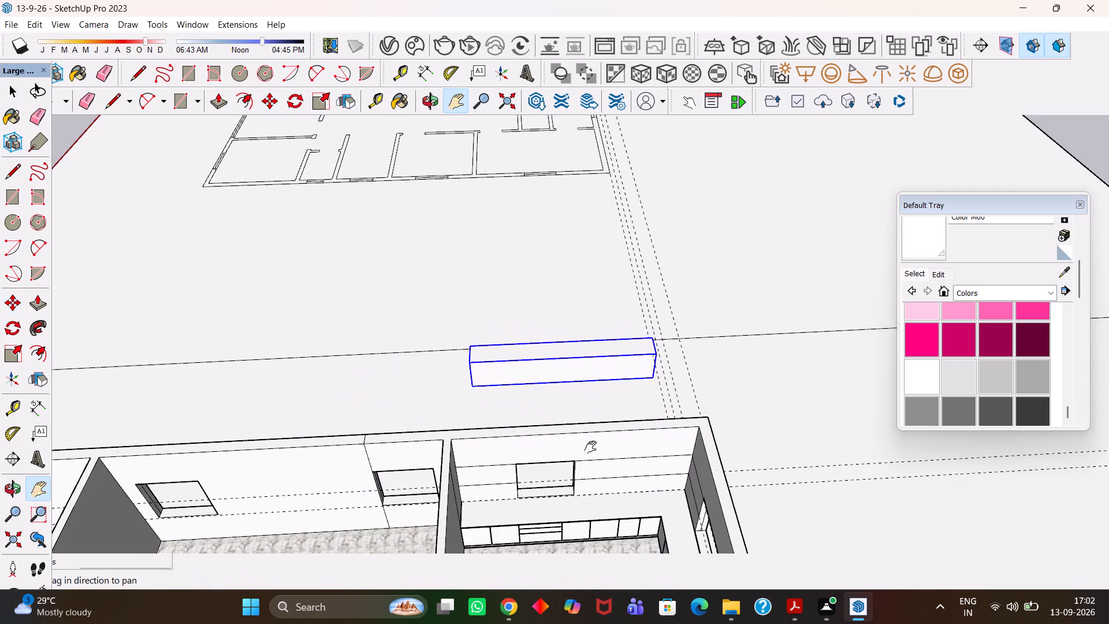
Copy the upper cabinet rectangle between the window and the kitchen's side wall to the open area outside the wall.
drag(590, 447, 579, 394)
scroll(576, 443, up, 4)
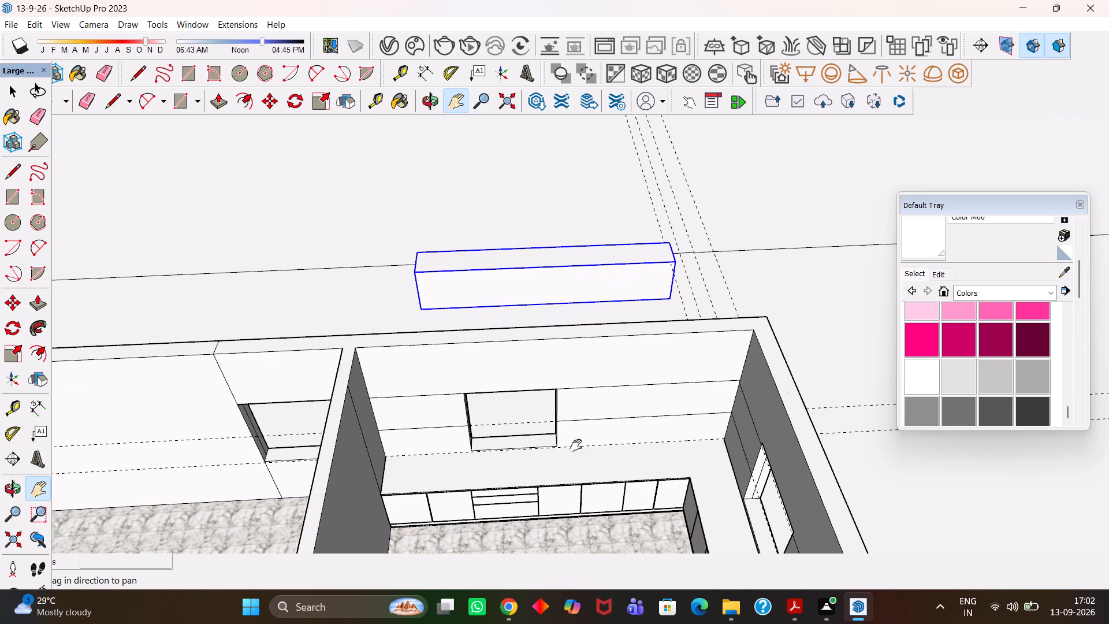
key(h)
scroll(573, 460, up, 7)
middle_drag(568, 444, 563, 441)
middle_click(563, 441)
middle_click(563, 441)
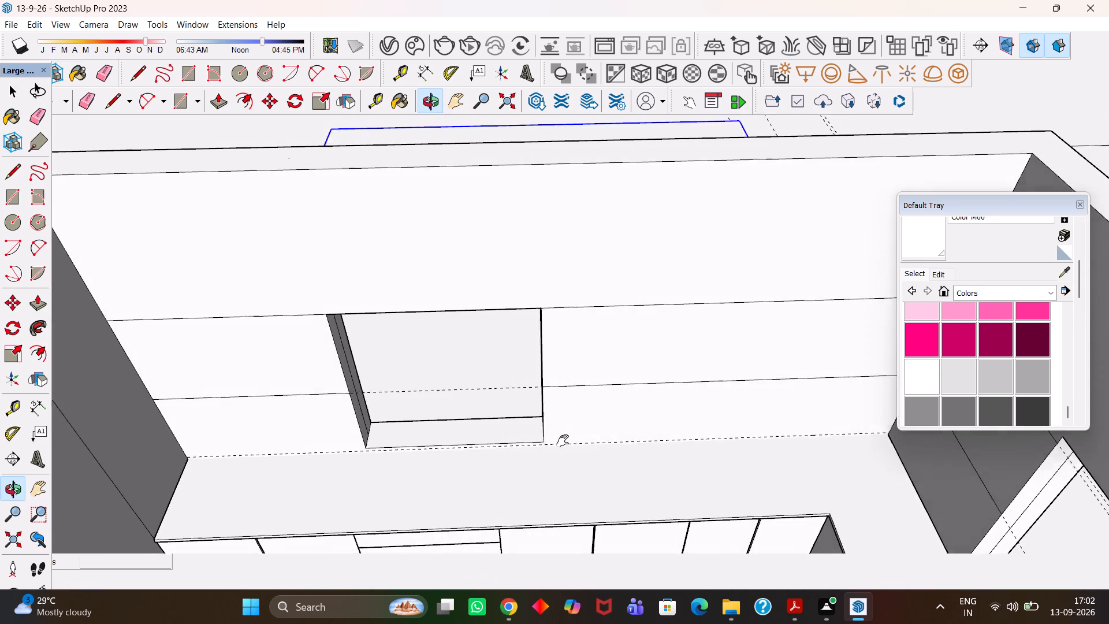
key(h)
drag(638, 414, 576, 450)
scroll(570, 453, down, 3)
drag(595, 385, 561, 467)
scroll(557, 470, down, 4)
key(space)
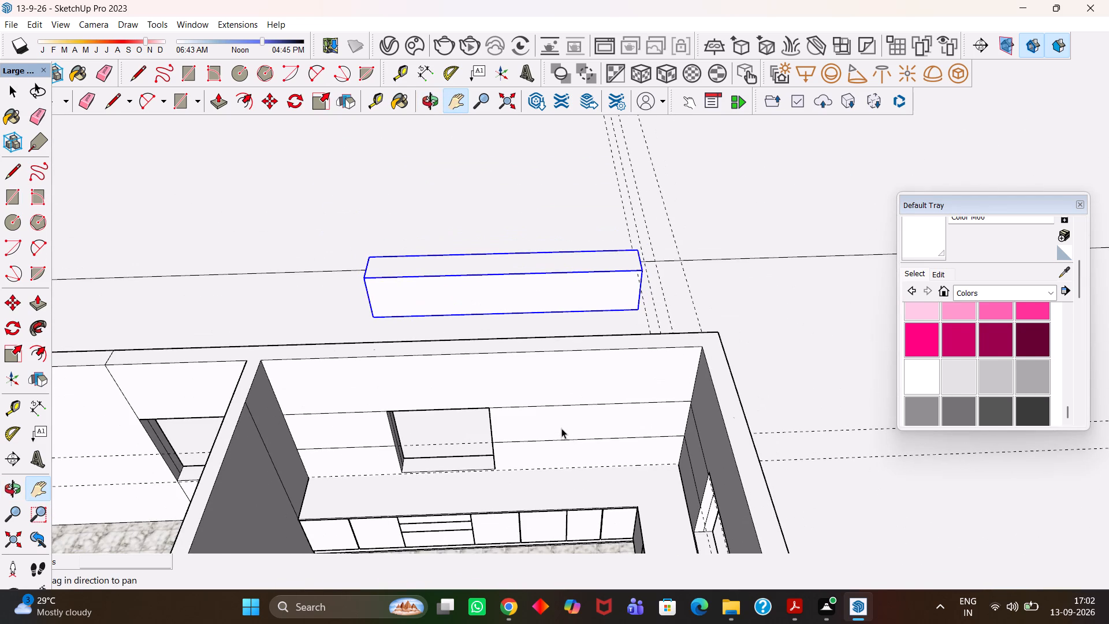
click(561, 428)
middle_drag(561, 428, 567, 436)
key(m)
click(568, 436)
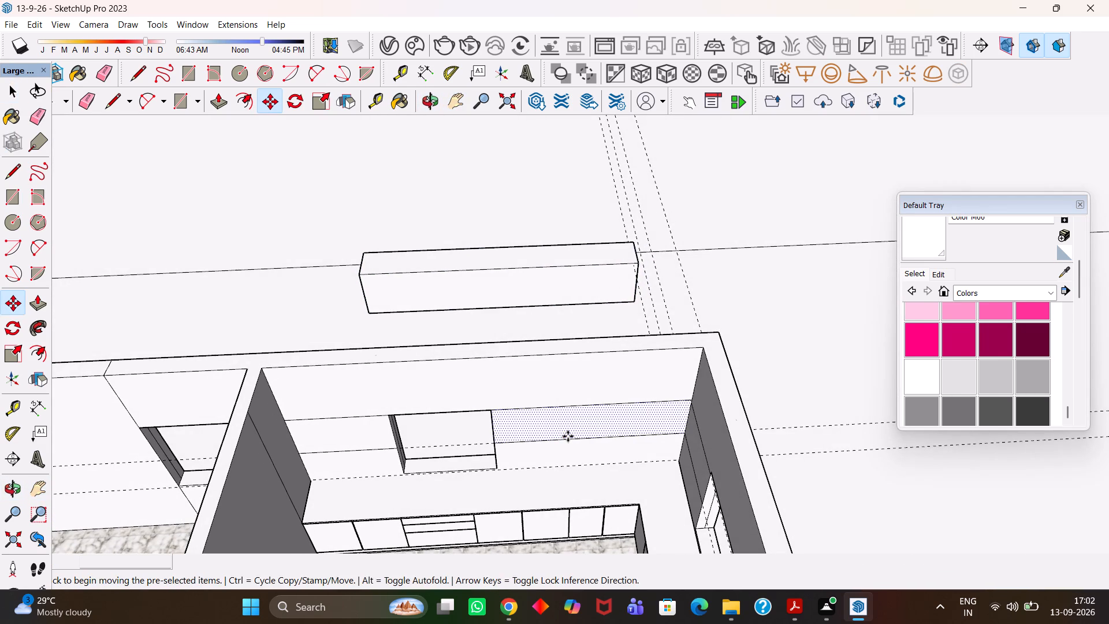
click(634, 326)
Extrude the copied cabinet rectangle 12" with Push/Pull.
scroll(639, 325, up, 1)
key(p)
click(639, 325)
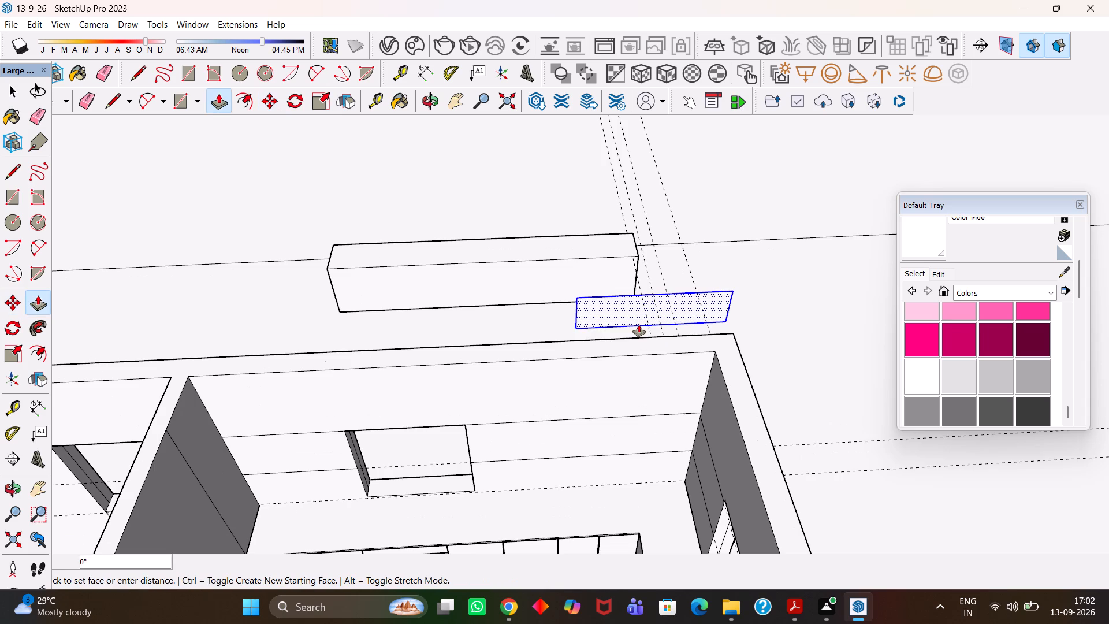
text(12")
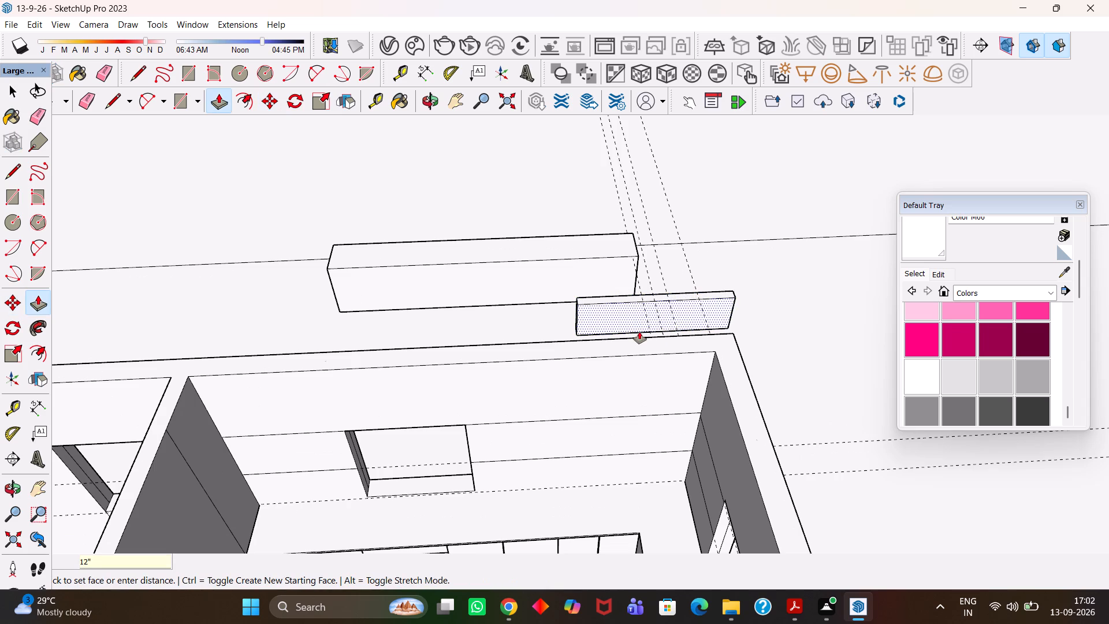
key(Return)
Group the 12" deep box and move it by its rear top corner onto the window's adjacent top corner.
key(space)
scroll(632, 335, up, 1)
triple_click(628, 326)
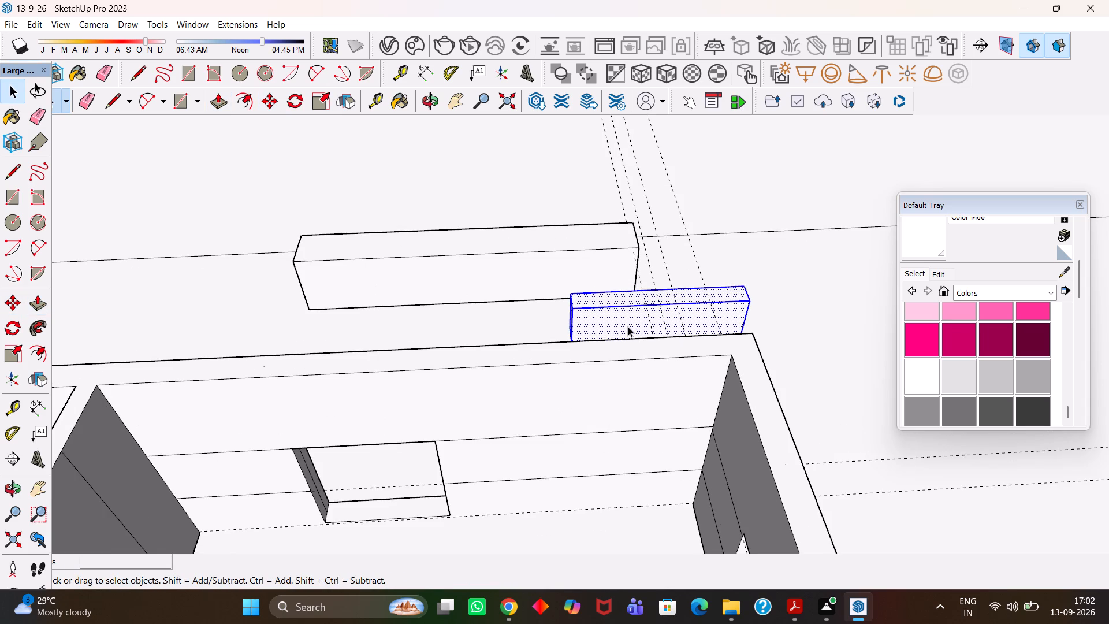
right_click(628, 326)
click(673, 438)
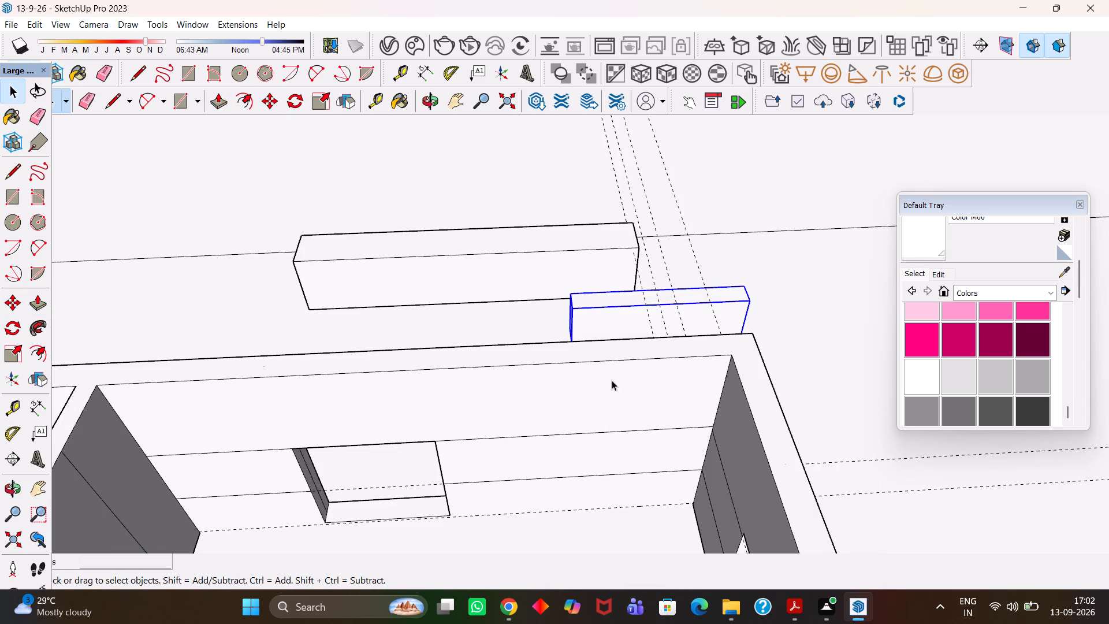
key(m)
click(575, 291)
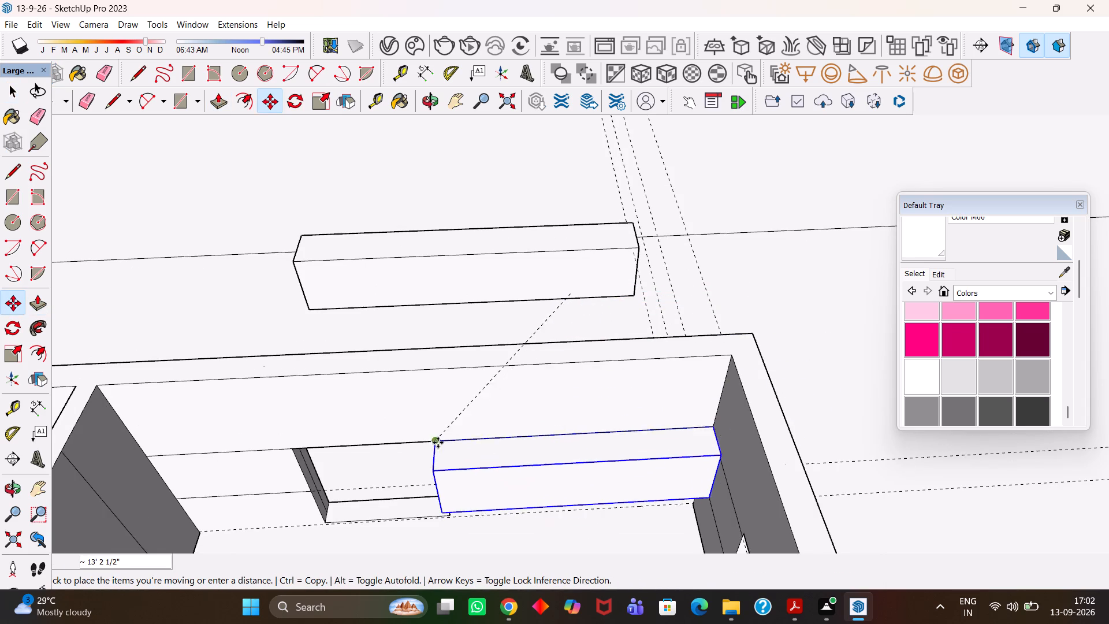
click(438, 440)
Push/Pull the wall rectangle on the window's other side out to the front face of the placed upper cabinet.
key(h)
scroll(438, 440, down, 4)
drag(381, 437, 500, 432)
scroll(419, 466, up, 1)
key(space)
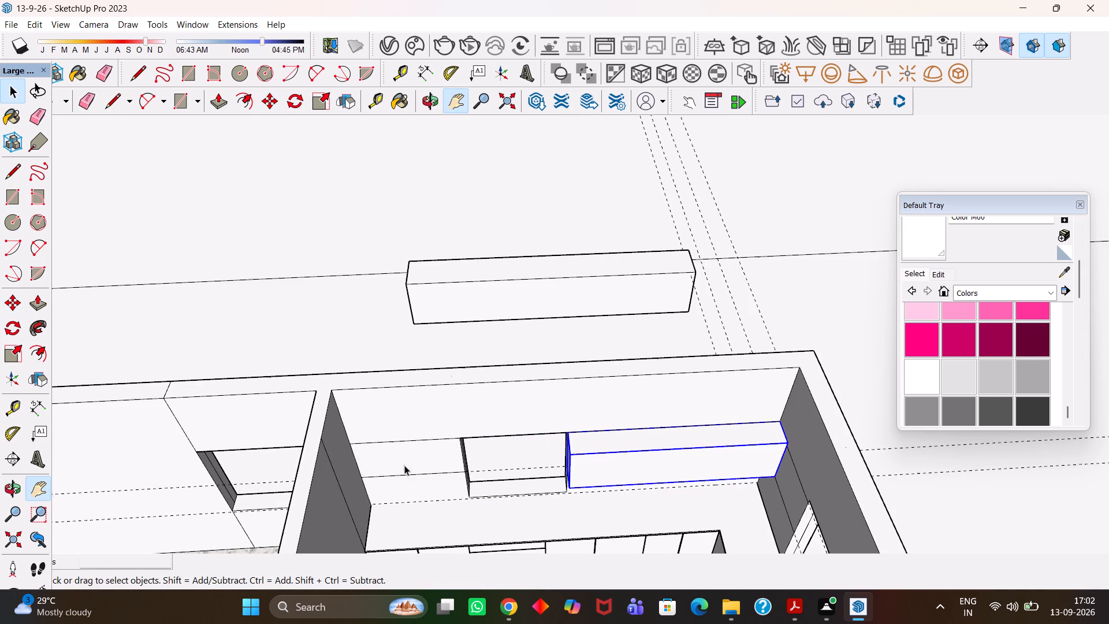
click(405, 458)
key(p)
click(405, 458)
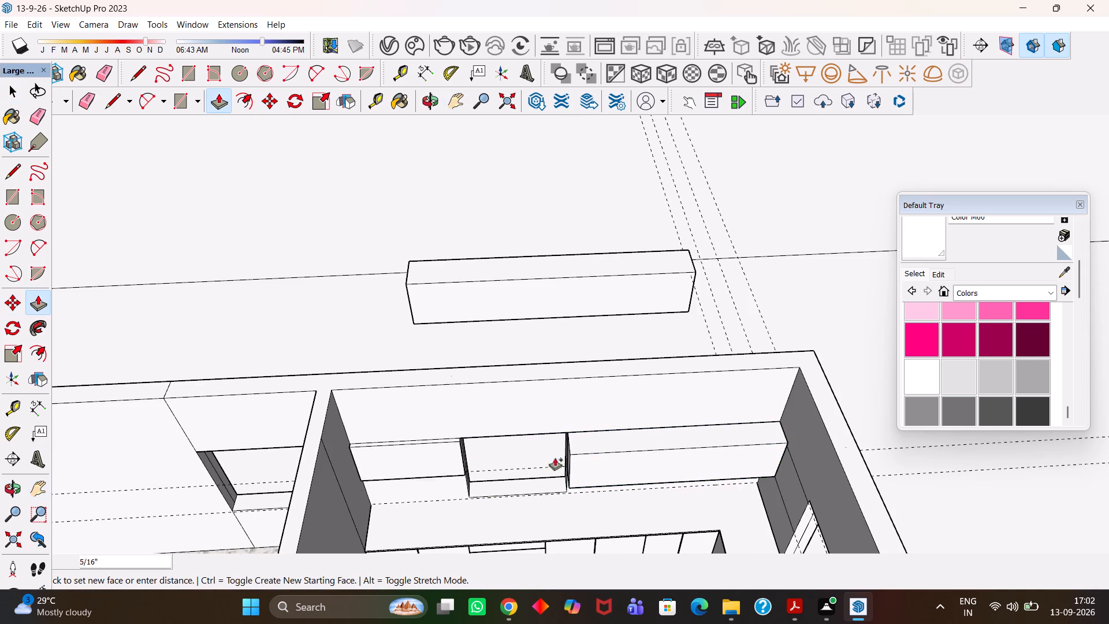
click(589, 458)
scroll(589, 458, down, 3)
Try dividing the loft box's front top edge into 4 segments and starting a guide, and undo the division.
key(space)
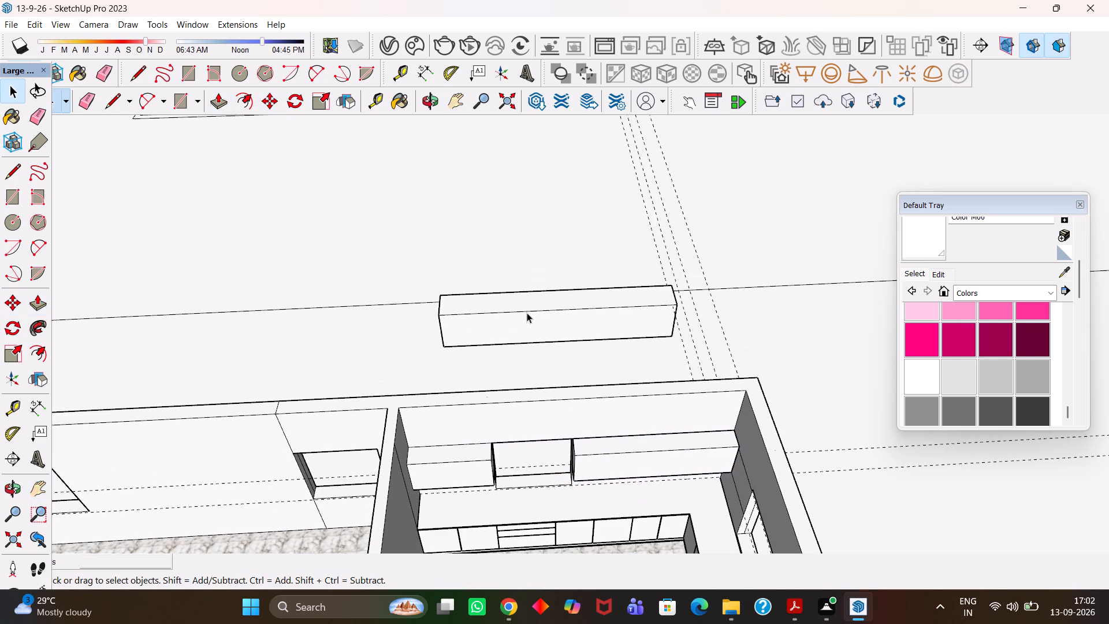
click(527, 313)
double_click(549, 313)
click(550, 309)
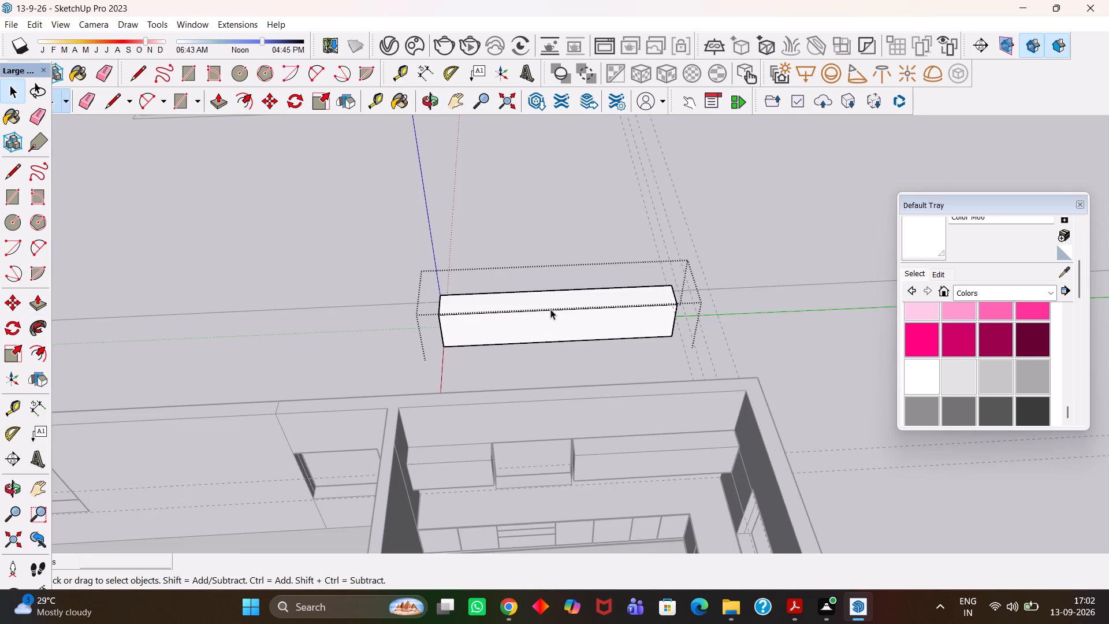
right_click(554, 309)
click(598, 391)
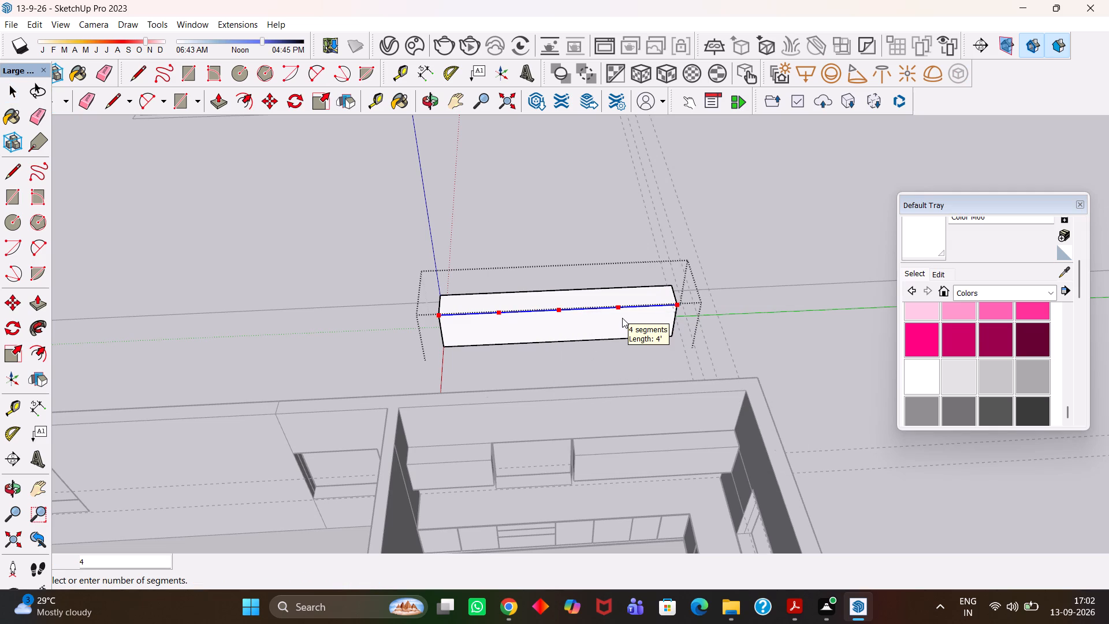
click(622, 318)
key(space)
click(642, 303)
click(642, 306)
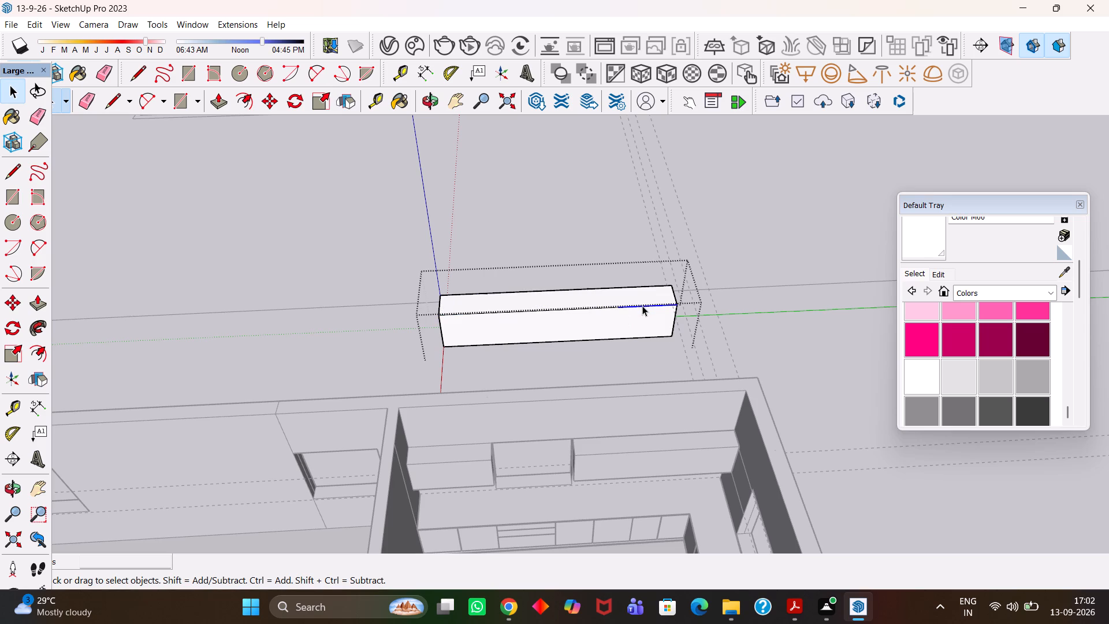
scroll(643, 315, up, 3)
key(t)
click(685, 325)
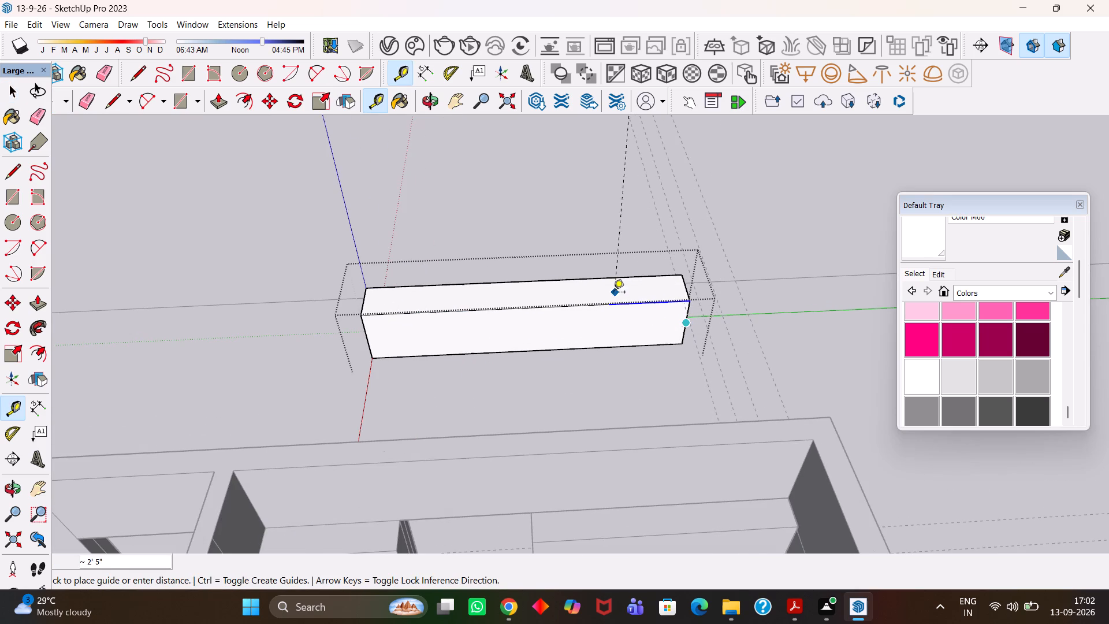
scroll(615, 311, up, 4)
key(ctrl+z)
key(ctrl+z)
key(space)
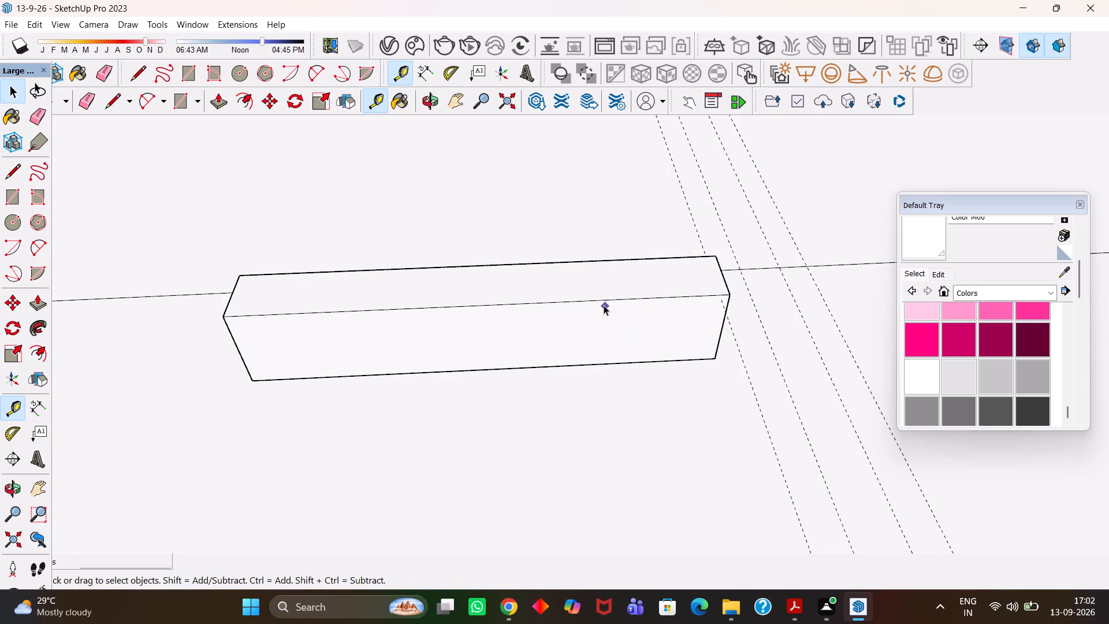
Open the loft box group and divide its front top edge into 6 equal segments.
click(600, 301)
double_click(600, 301)
click(596, 301)
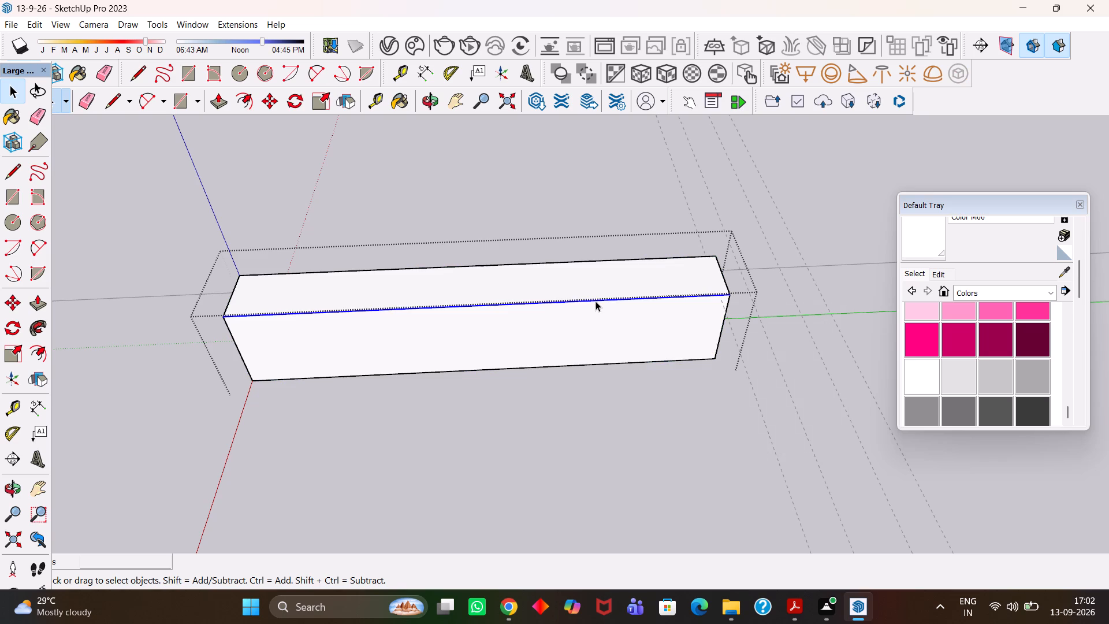
right_click(596, 301)
click(631, 384)
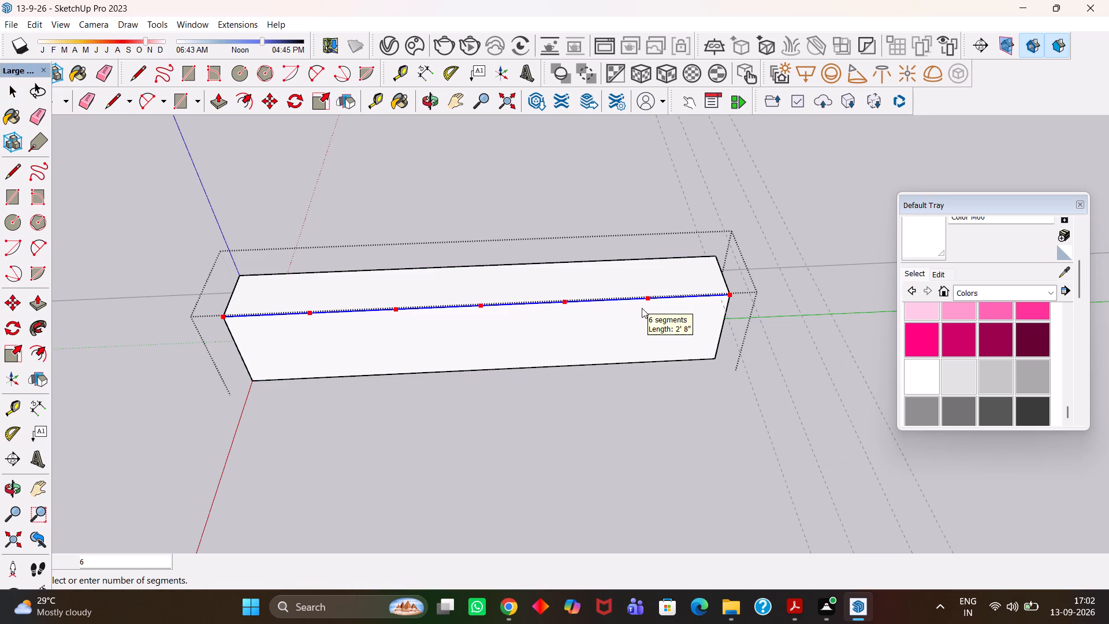
click(643, 308)
click(679, 297)
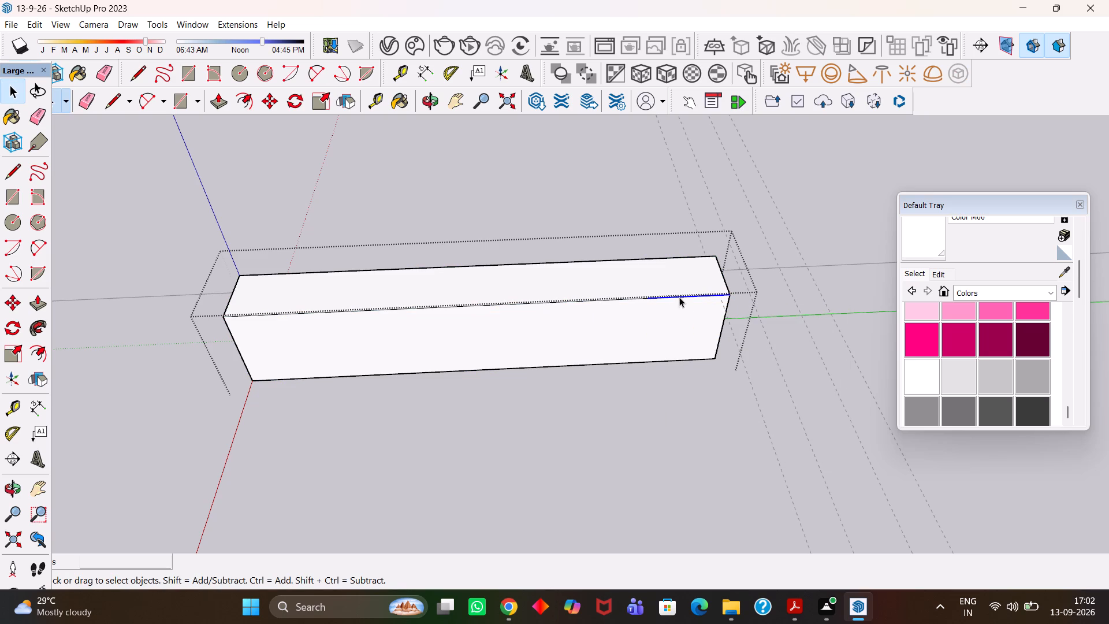
Place a guide 2' 8" from the front face's end edge and draw a line along it to the bottom edge.
key(t)
click(721, 334)
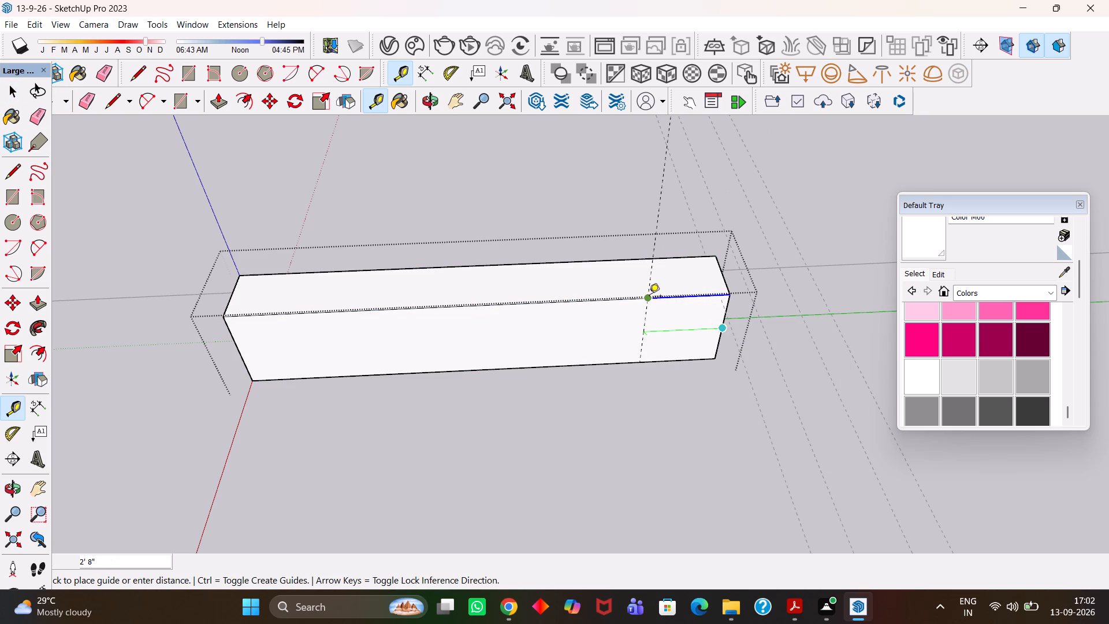
click(649, 297)
key(l)
scroll(649, 303, up, 2)
click(648, 299)
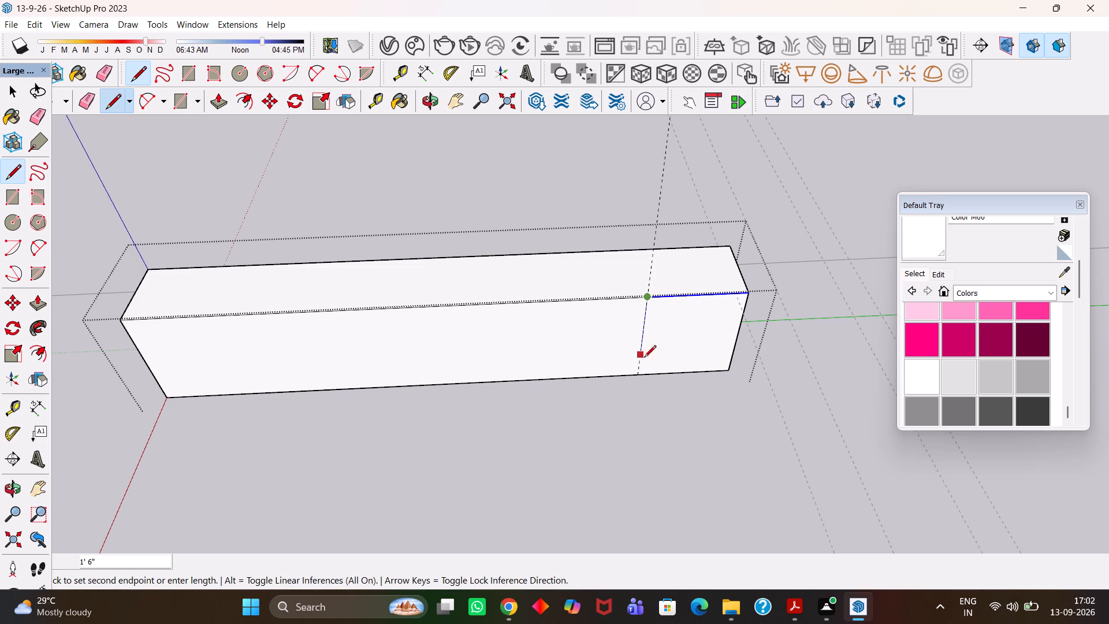
click(642, 373)
Copy the divided end face of the loft box to the open space about 3' 5" in front of it.
key(space)
click(674, 346)
scroll(674, 346, down, 3)
key(m)
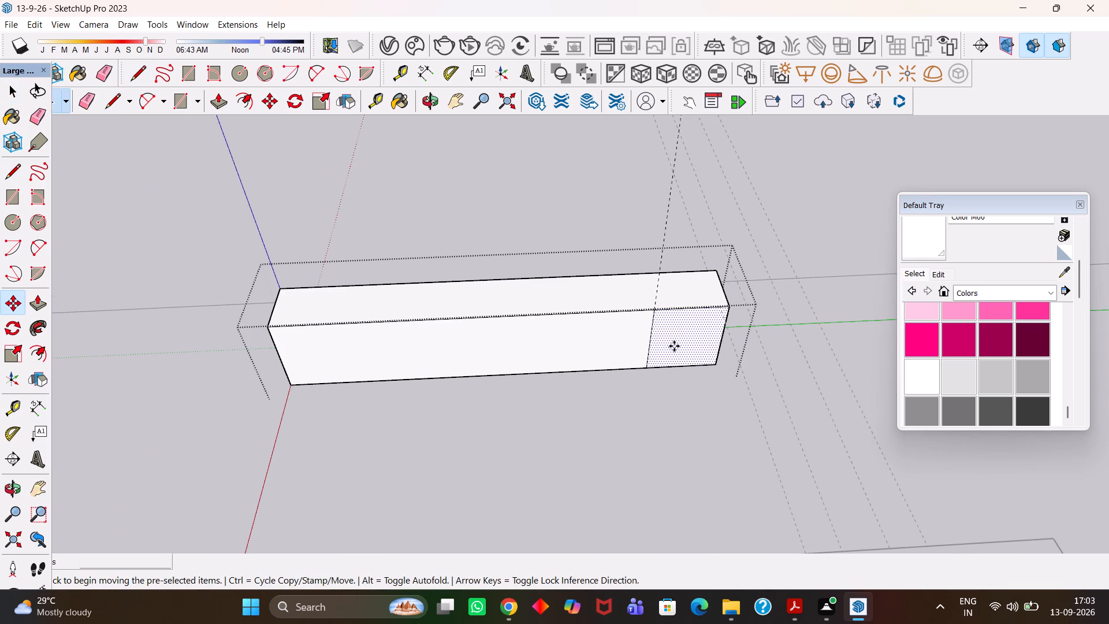
click(674, 346)
click(672, 434)
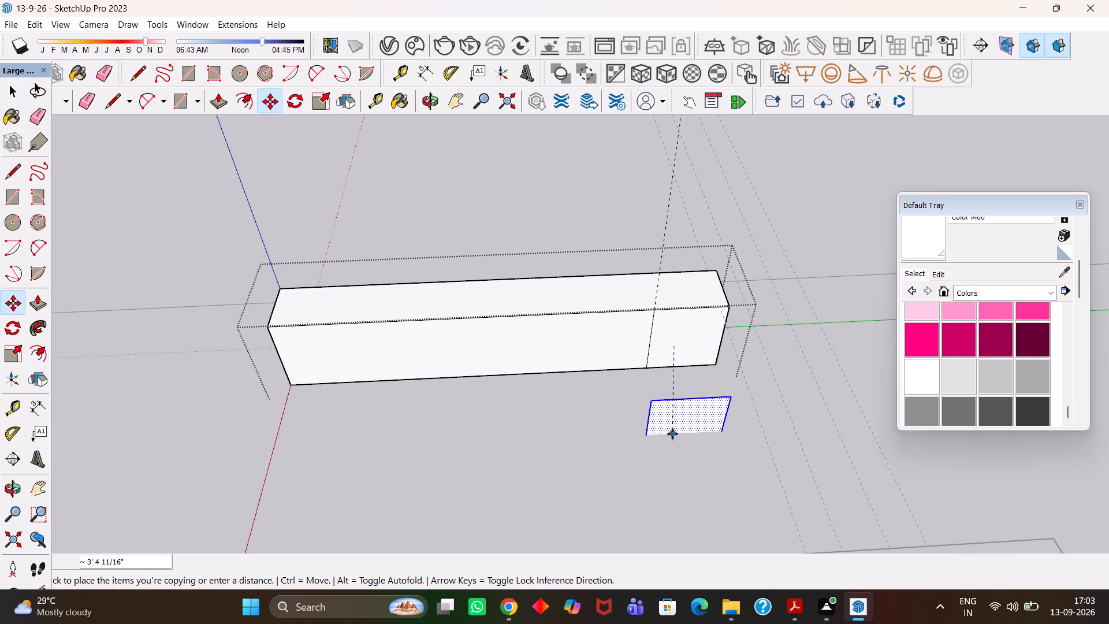
Extrude the copied shutter face 18 mm with Push/Pull.
key(p)
scroll(677, 429, up, 2)
click(677, 429)
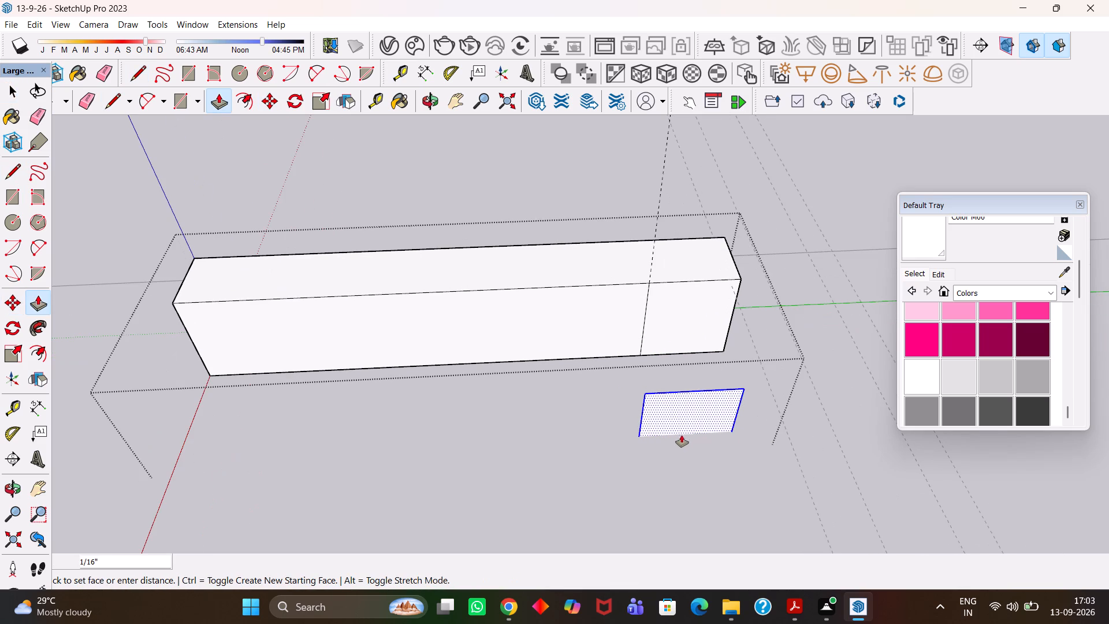
text(18mm)
key(Return)
Group the 18 mm shutter panel and move it by its top corner onto the loft box's front top end corner.
key(space)
triple_click(677, 418)
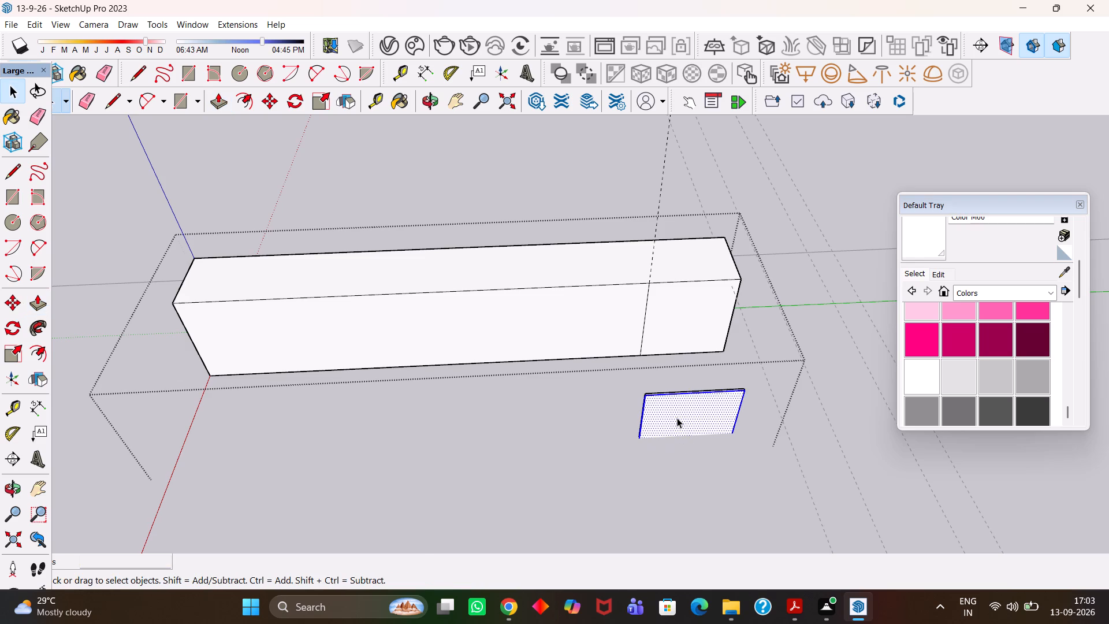
right_click(677, 418)
click(724, 273)
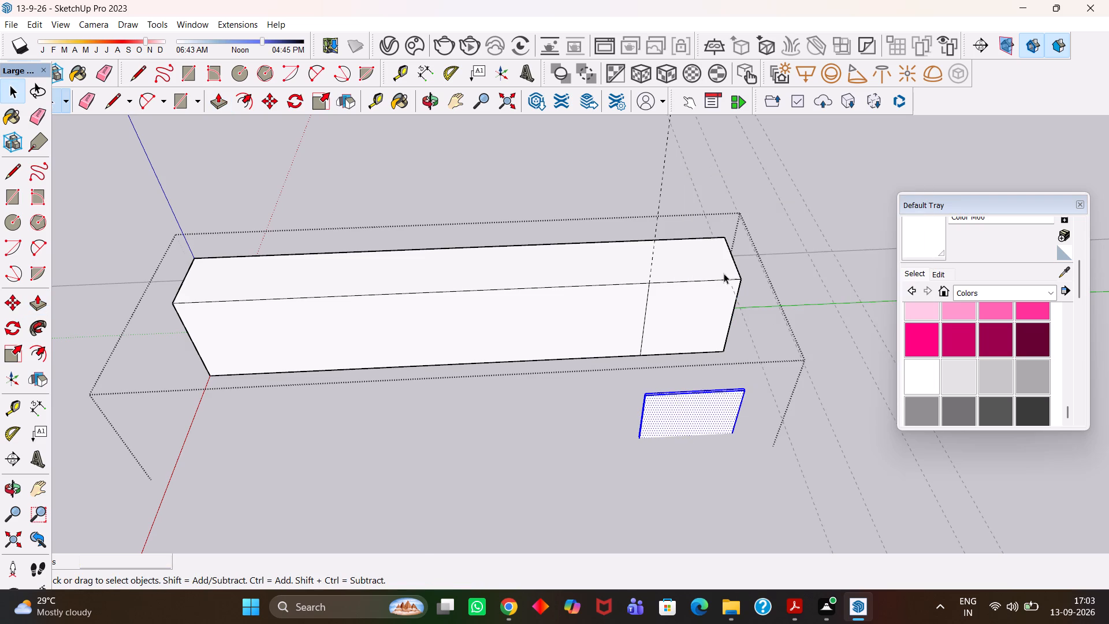
scroll(702, 346, up, 4)
key(m)
click(768, 403)
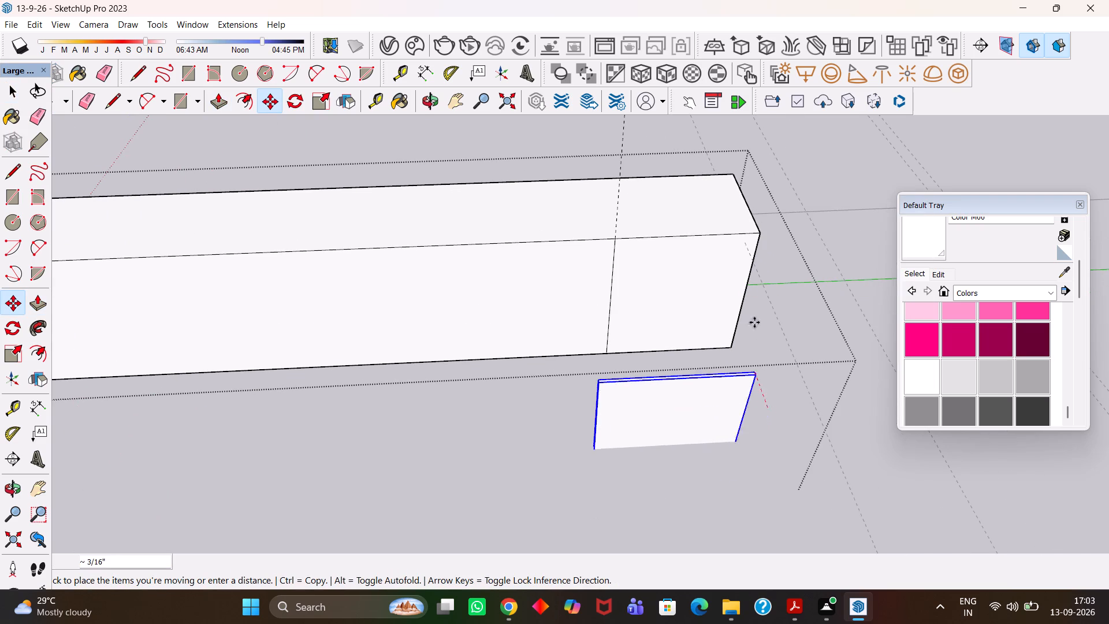
click(758, 241)
Inside the shutter group, push the inner vertical edge face inward 5 mm, and close the group.
scroll(758, 240, up, 7)
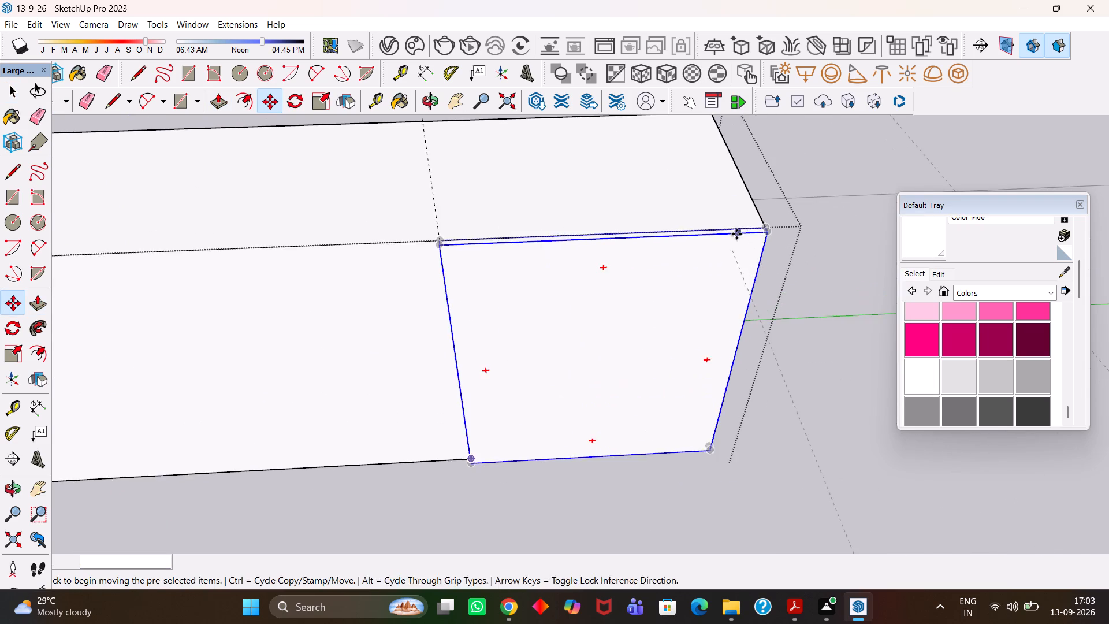
scroll(736, 234, up, 2)
middle_drag(742, 235, 738, 316)
scroll(738, 316, up, 1)
key(h)
scroll(735, 316, down, 8)
middle_drag(507, 361, 668, 334)
scroll(582, 354, up, 9)
middle_click(668, 334)
middle_drag(559, 349, 567, 320)
scroll(567, 320, up, 2)
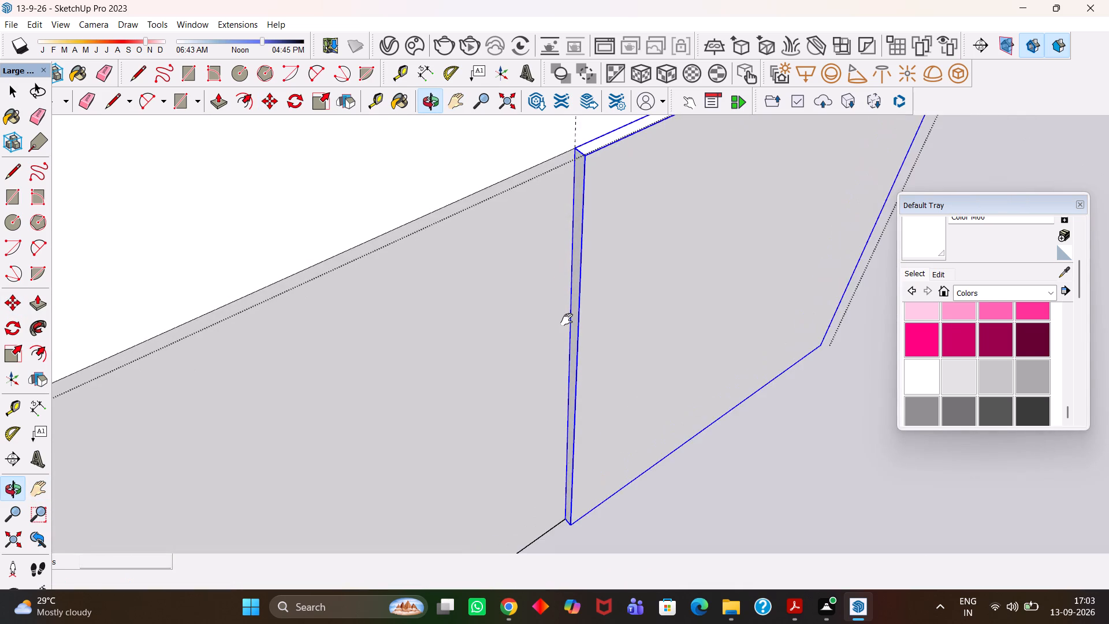
scroll(567, 320, up, 4)
key(space)
double_click(575, 329)
click(578, 324)
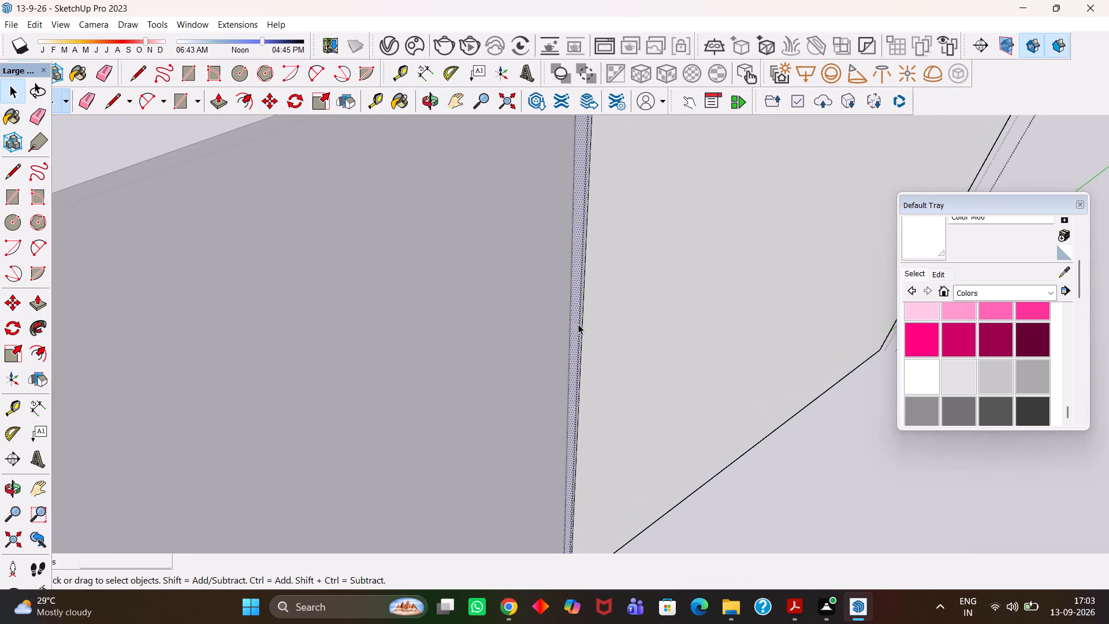
key(p)
click(578, 324)
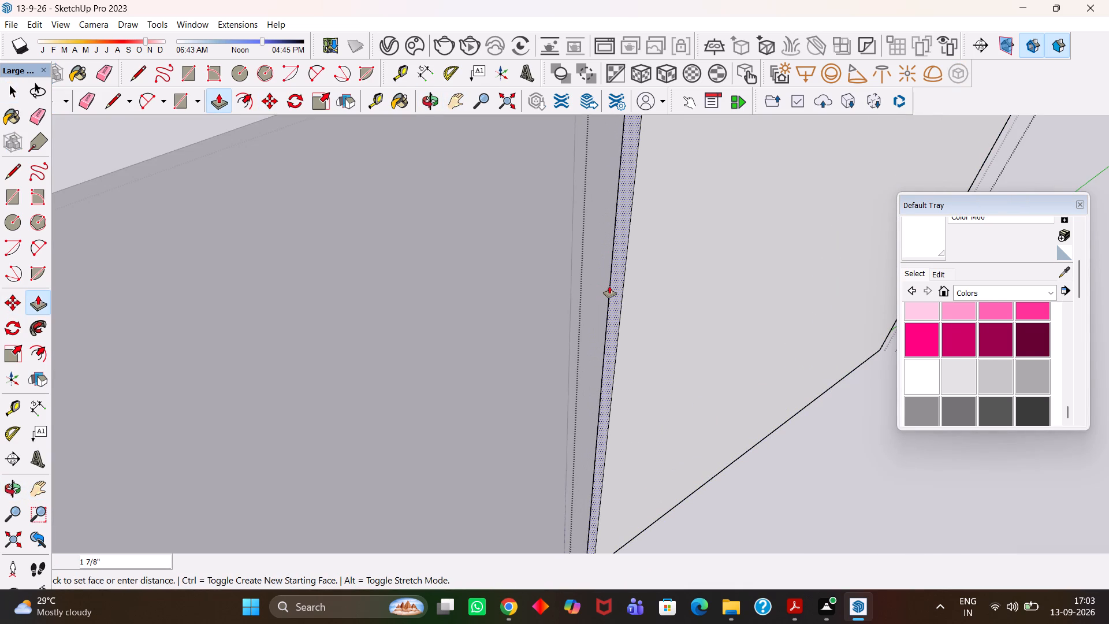
text(5mm)
key(Return)
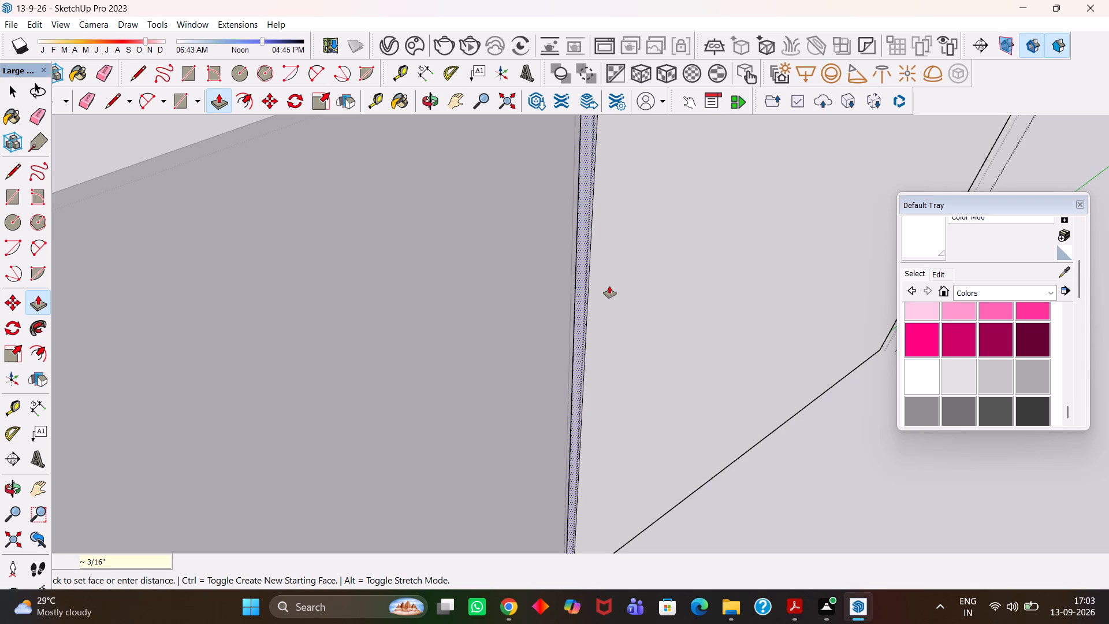
key(h)
scroll(594, 309, down, 4)
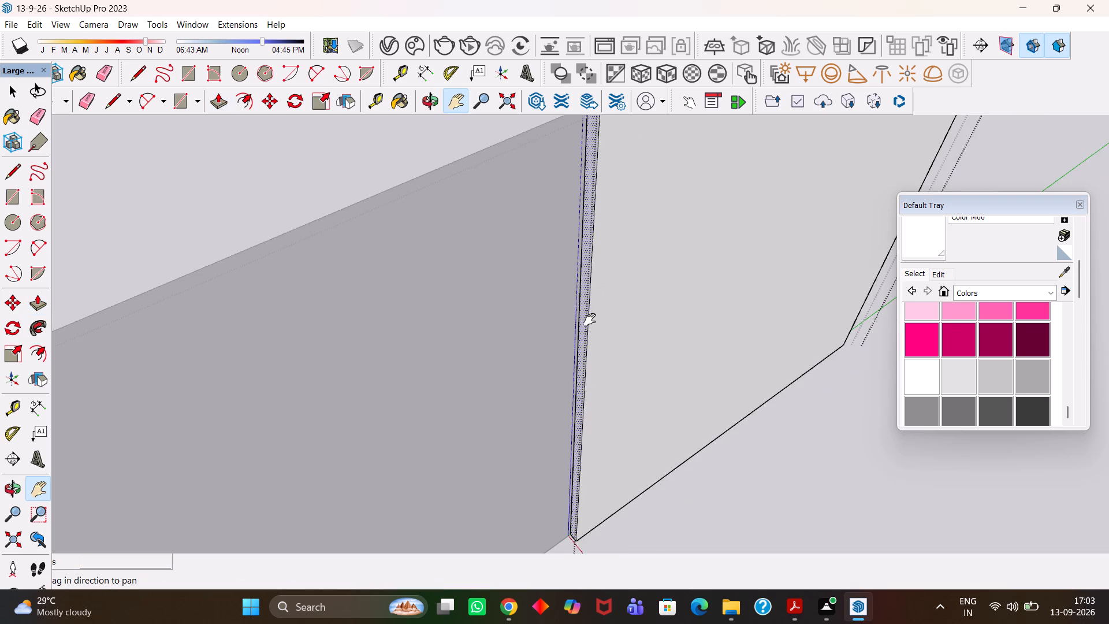
scroll(590, 320, down, 16)
middle_drag(597, 346, 513, 370)
scroll(513, 370, down, 2)
key(space)
click(552, 456)
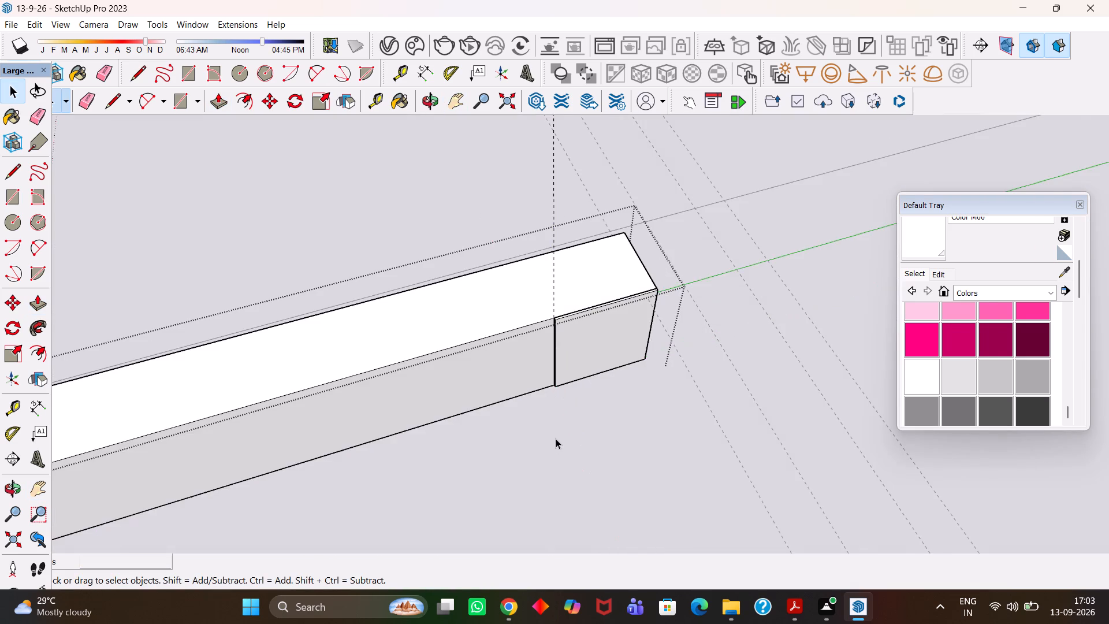
Copy the loft shutter by its inner top corner about 13' 4" along the front to the loft box's opposite front top corner.
scroll(560, 437, down, 2)
middle_drag(588, 433, 510, 446)
scroll(510, 446, down, 2)
key(h)
drag(388, 341, 580, 381)
middle_drag(627, 413, 611, 406)
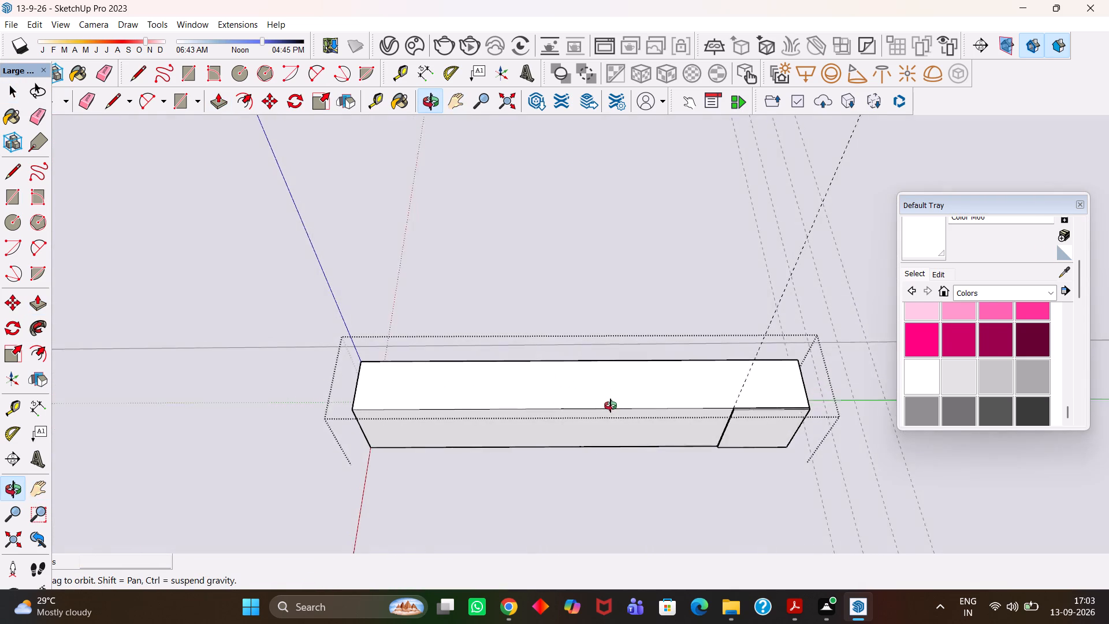
middle_drag(611, 406, 617, 408)
middle_click(619, 408)
scroll(619, 408, up, 1)
scroll(619, 408, down, 2)
drag(676, 418, 645, 414)
key(space)
click(716, 415)
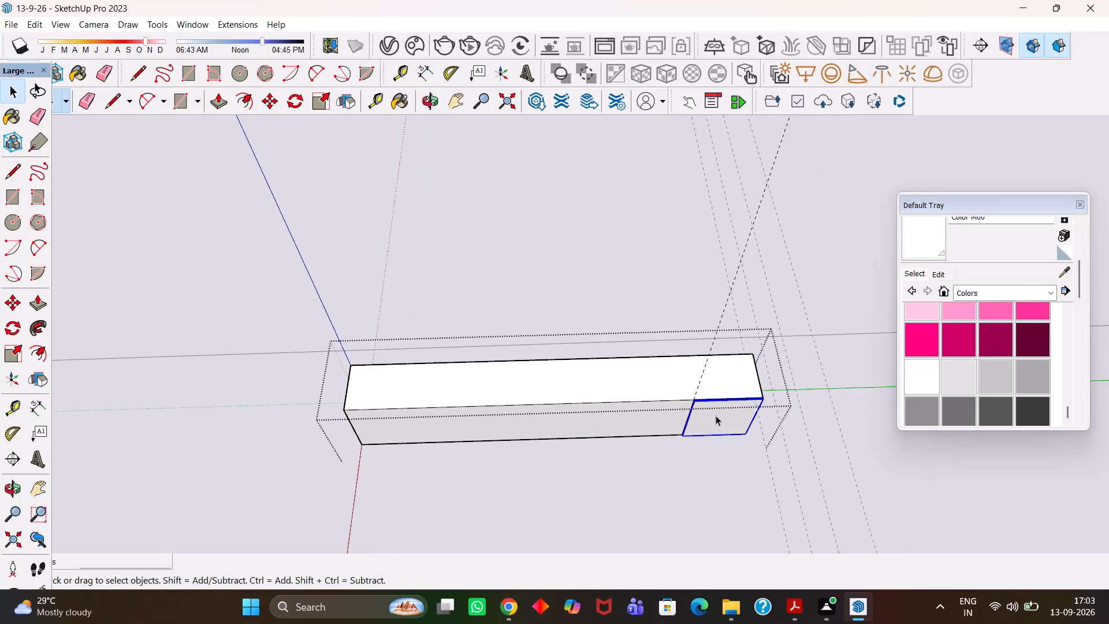
scroll(710, 414, up, 14)
key(m)
click(698, 421)
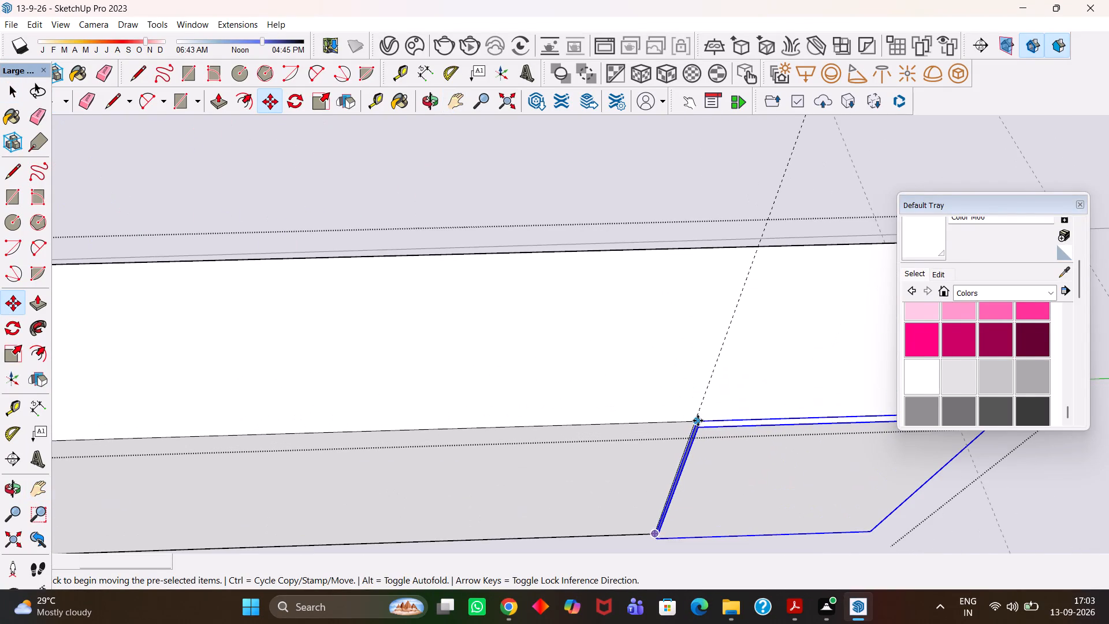
key(h)
scroll(575, 413, down, 5)
drag(351, 387, 484, 387)
drag(400, 378, 486, 377)
key(Escape)
scroll(306, 388, up, 1)
scroll(296, 393, down, 4)
key(h)
drag(328, 416, 542, 372)
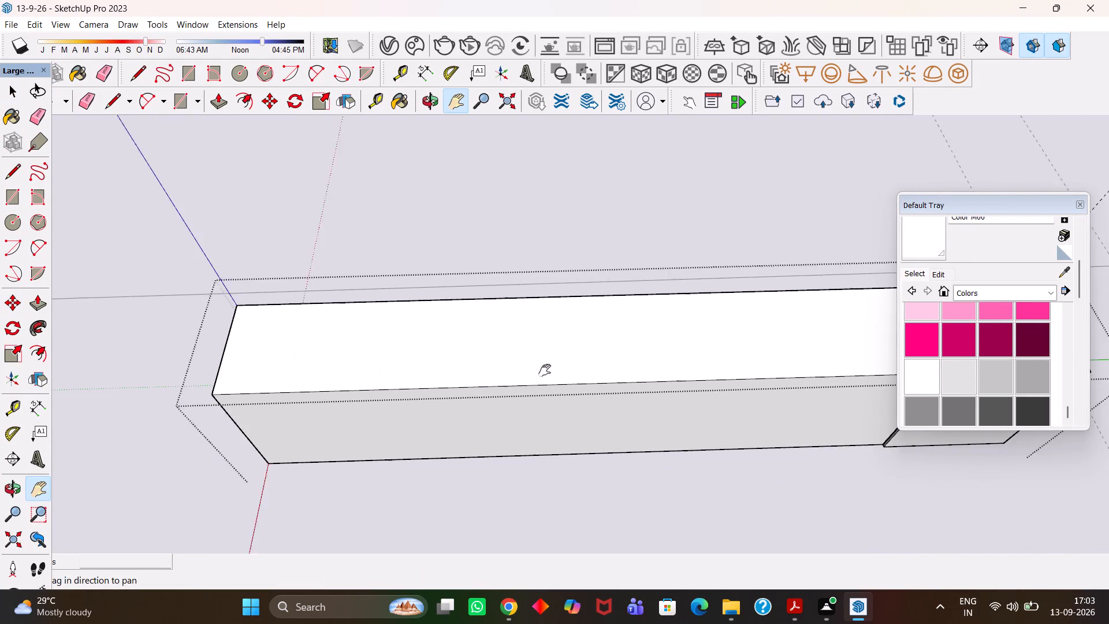
drag(332, 389, 408, 383)
key(Escape)
scroll(321, 386, up, 2)
click(292, 385)
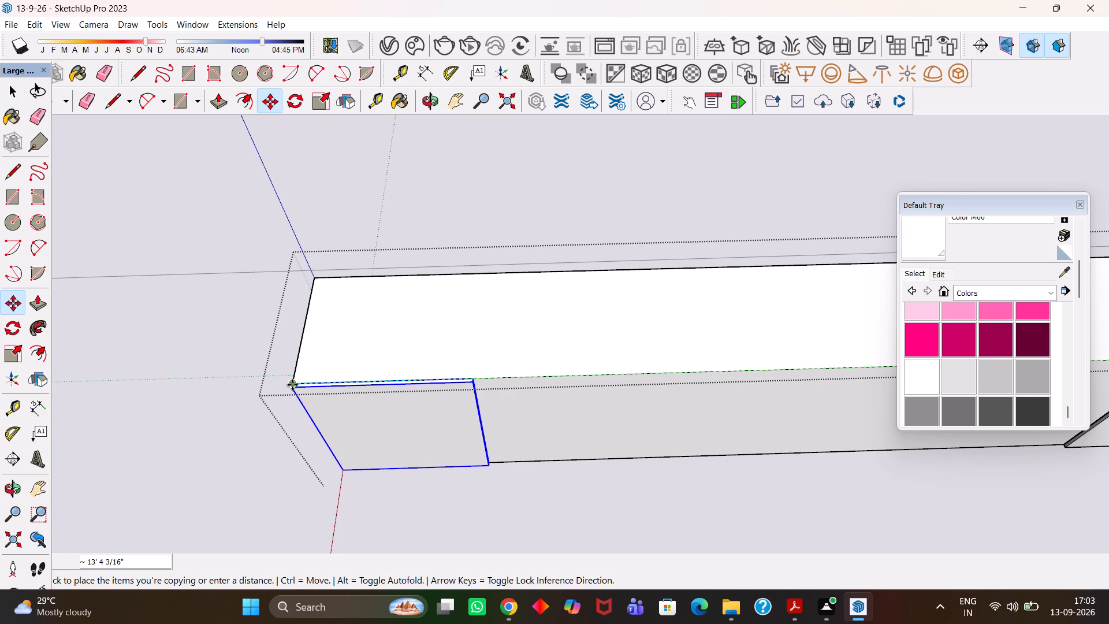
Divide the copy distance by 5 to space shutters evenly across the loft front, and close the loft group.
text(/6)
key(Return)
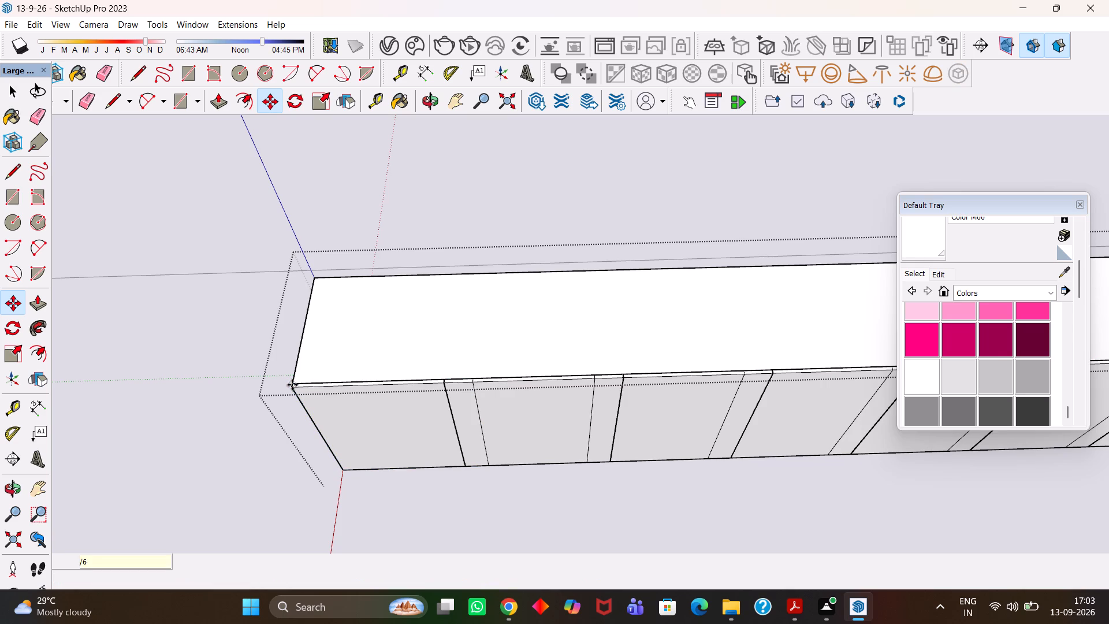
text(/5)
key(Return)
key(h)
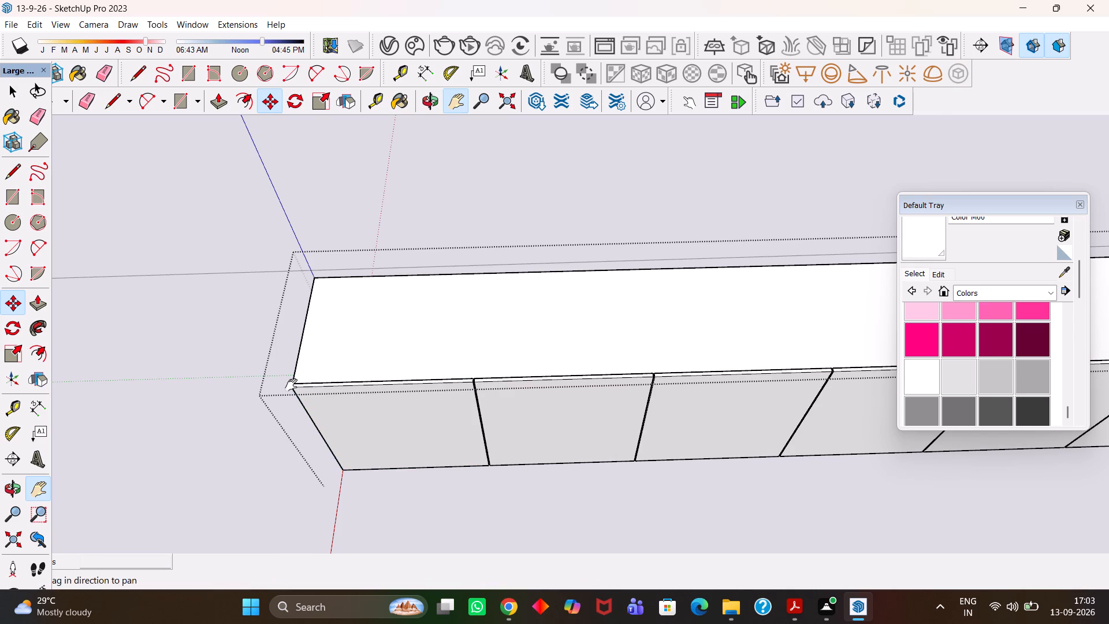
scroll(291, 385, down, 8)
middle_drag(347, 458, 348, 441)
key(space)
click(414, 474)
Delete the dashed guide line crossing the loft box inside its group, and close the group.
click(400, 365)
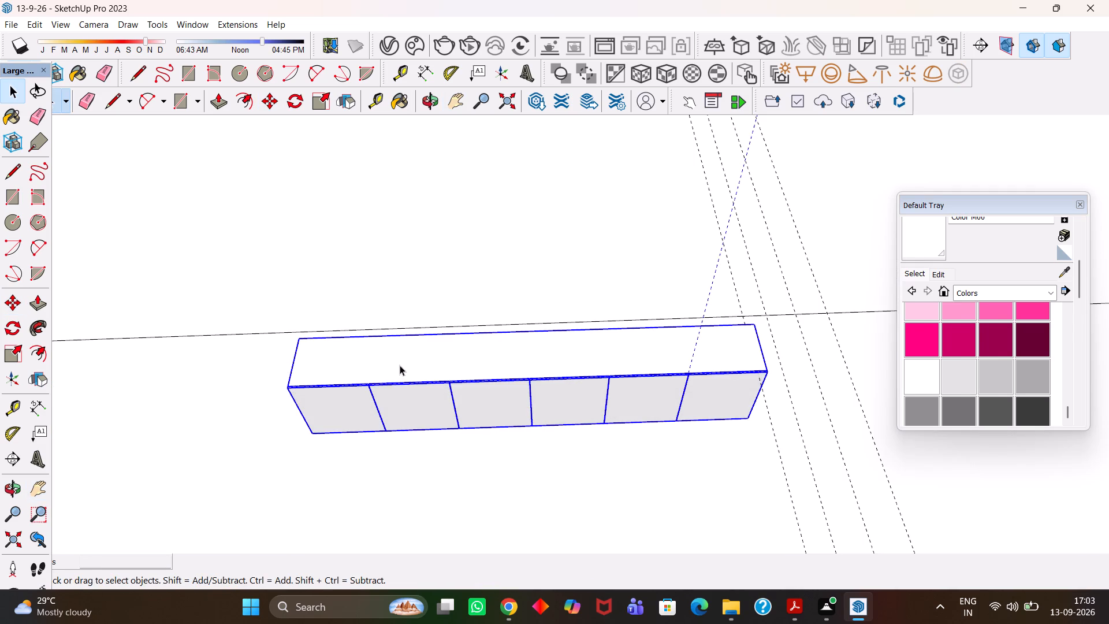
scroll(393, 376, down, 3)
key(m)
key(e)
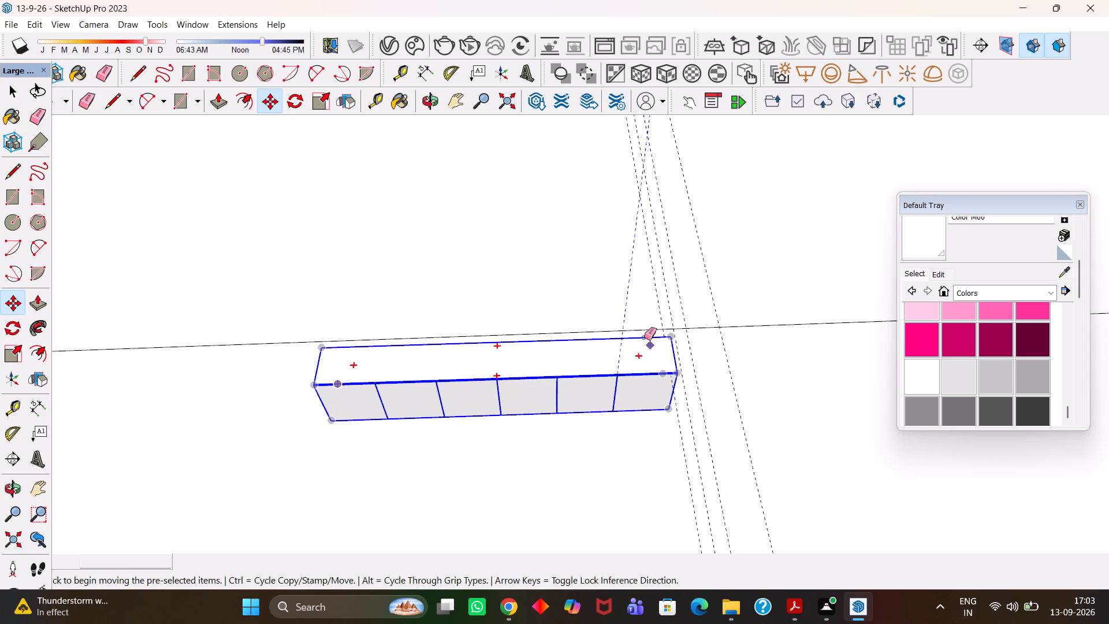
drag(632, 310, 619, 303)
click(624, 305)
key(space)
triple_click(625, 308)
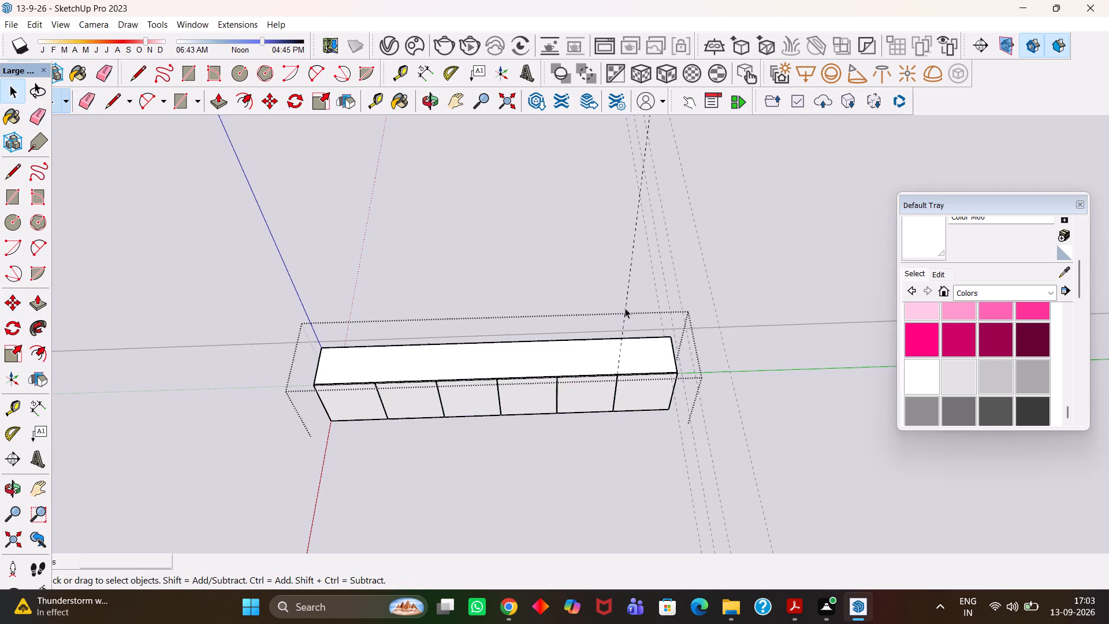
key(Delete)
click(561, 299)
Move the loft box with its shutters by its rear top corner onto the kitchen's inner top wall corner.
click(560, 350)
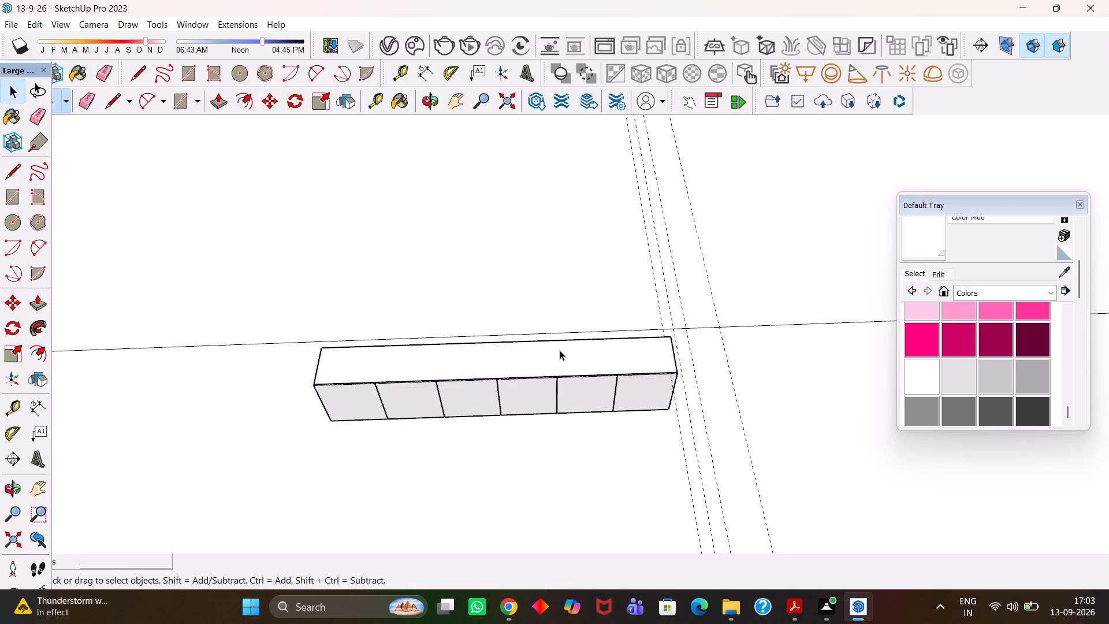
middle_drag(559, 352, 561, 380)
key(m)
click(671, 338)
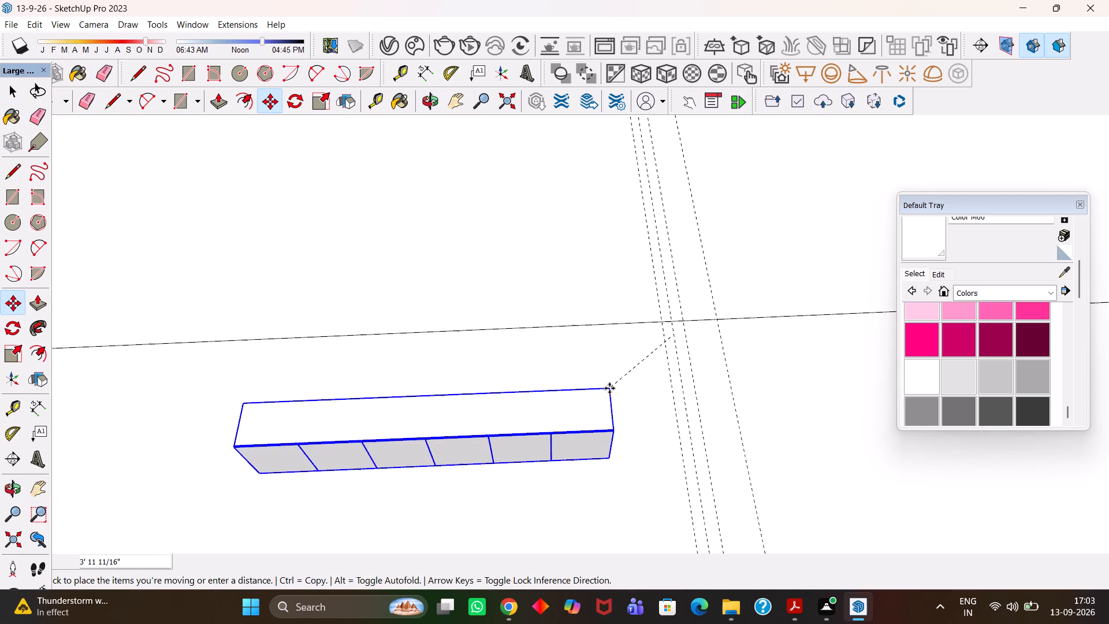
scroll(608, 397, down, 4)
key(h)
drag(585, 477, 602, 346)
scroll(606, 332, down, 3)
scroll(637, 385, up, 3)
key(Escape)
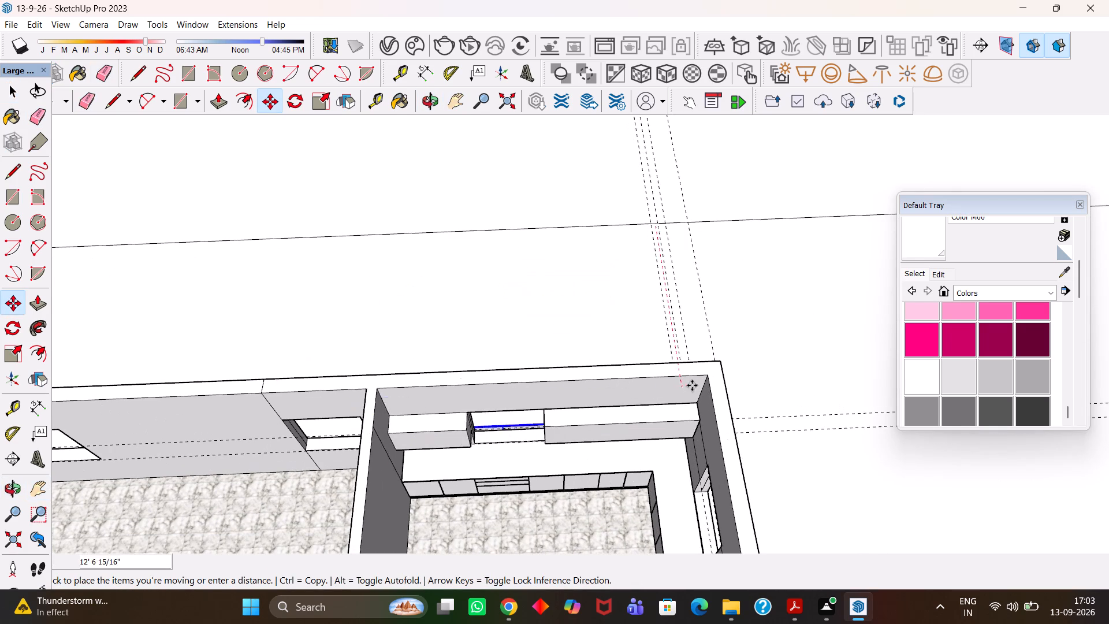
click(706, 377)
scroll(580, 412, up, 3)
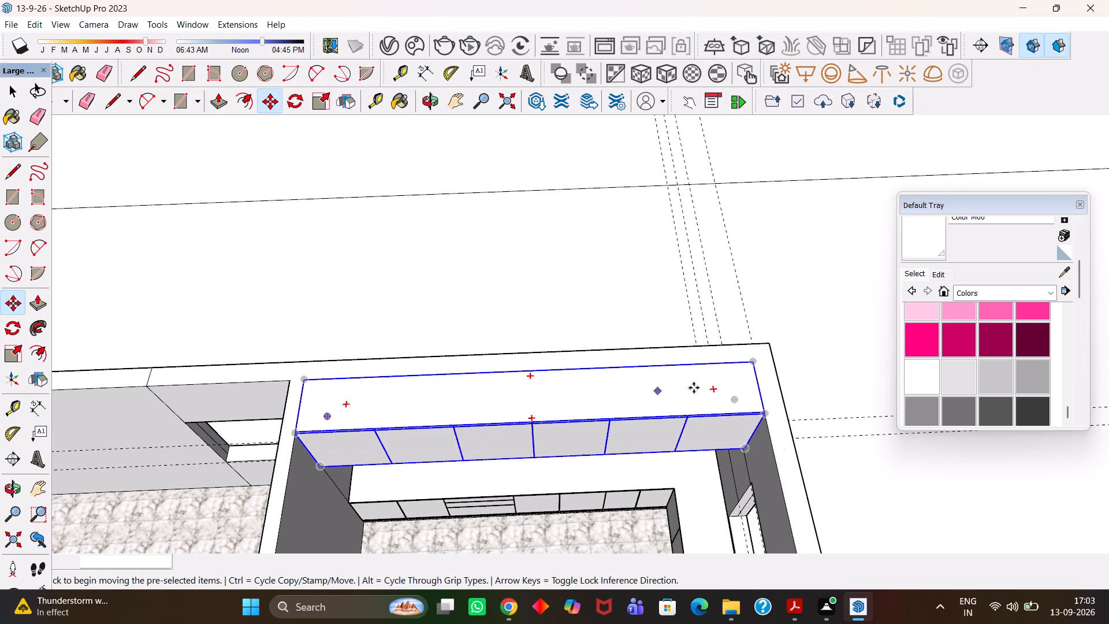
Move the loft box about 5' 1" out behind the kitchen's back wall, clear of the upper cabinets.
click(750, 362)
click(670, 265)
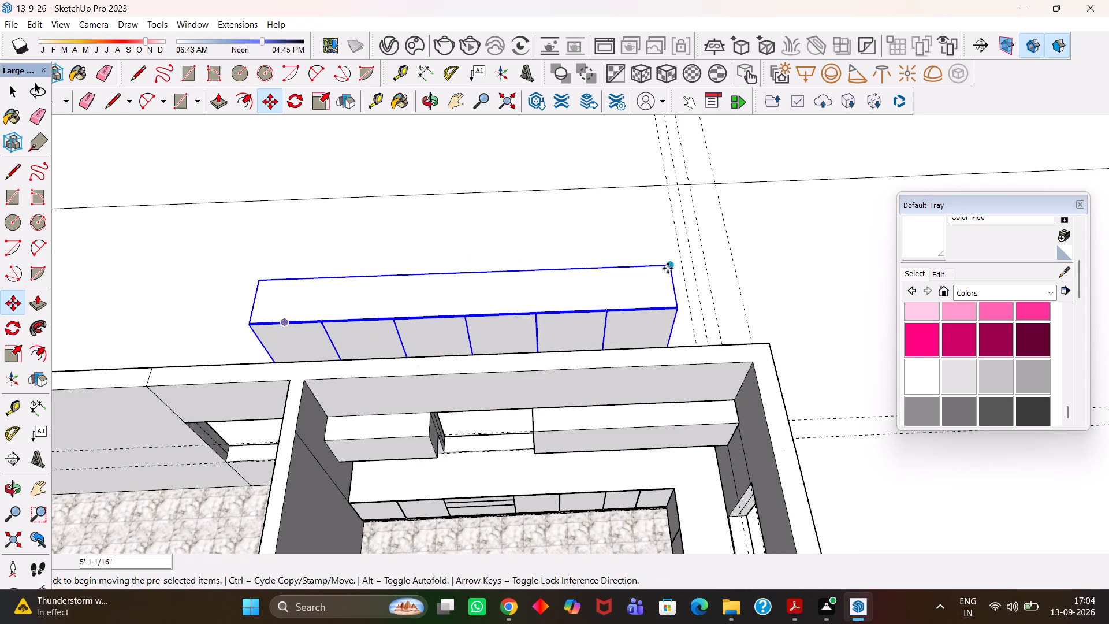
Inside the longer kitchen upper cabinet group, divide the front top edge into 5 segments.
key(h)
scroll(649, 441, up, 3)
middle_drag(638, 445, 655, 389)
scroll(652, 389, up, 4)
middle_drag(630, 418, 609, 410)
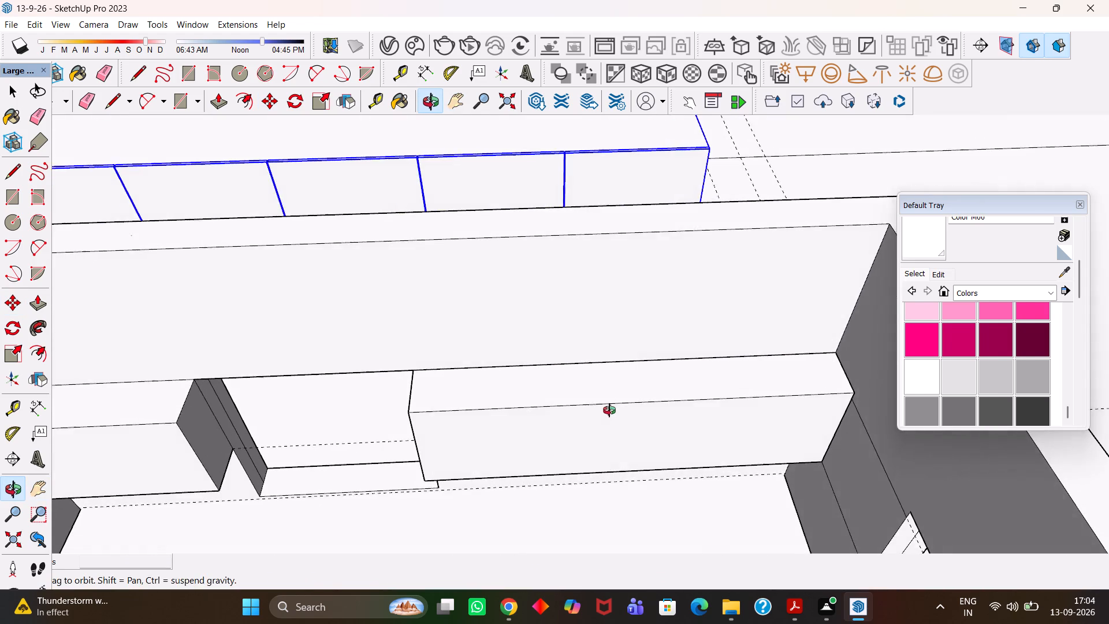
middle_drag(609, 410, 611, 410)
key(space)
click(601, 420)
triple_click(594, 404)
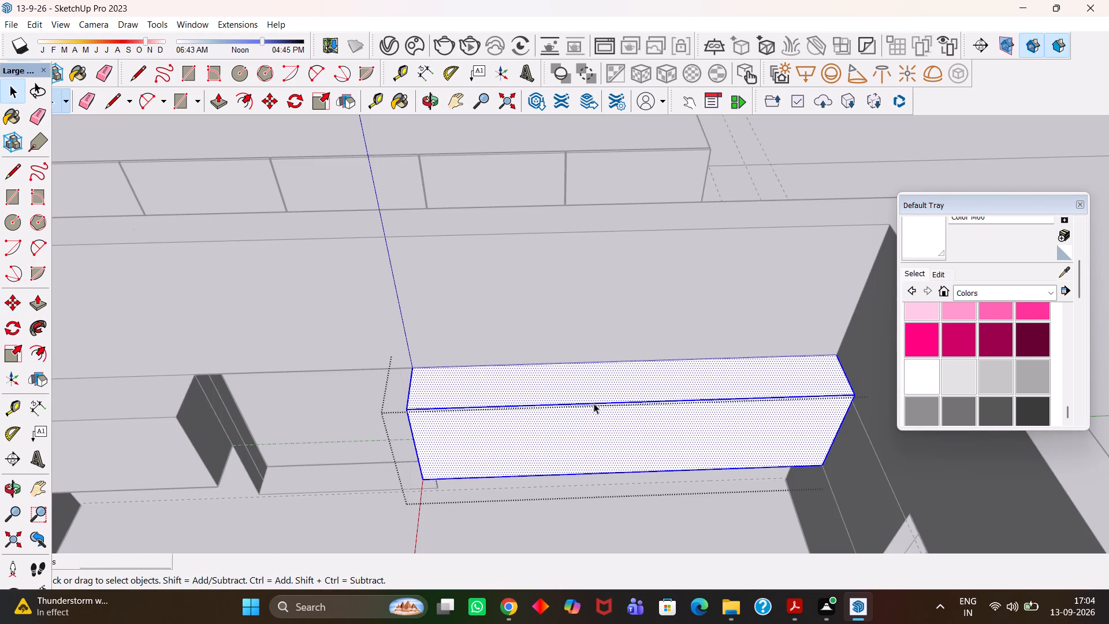
click(594, 403)
right_click(594, 403)
click(625, 486)
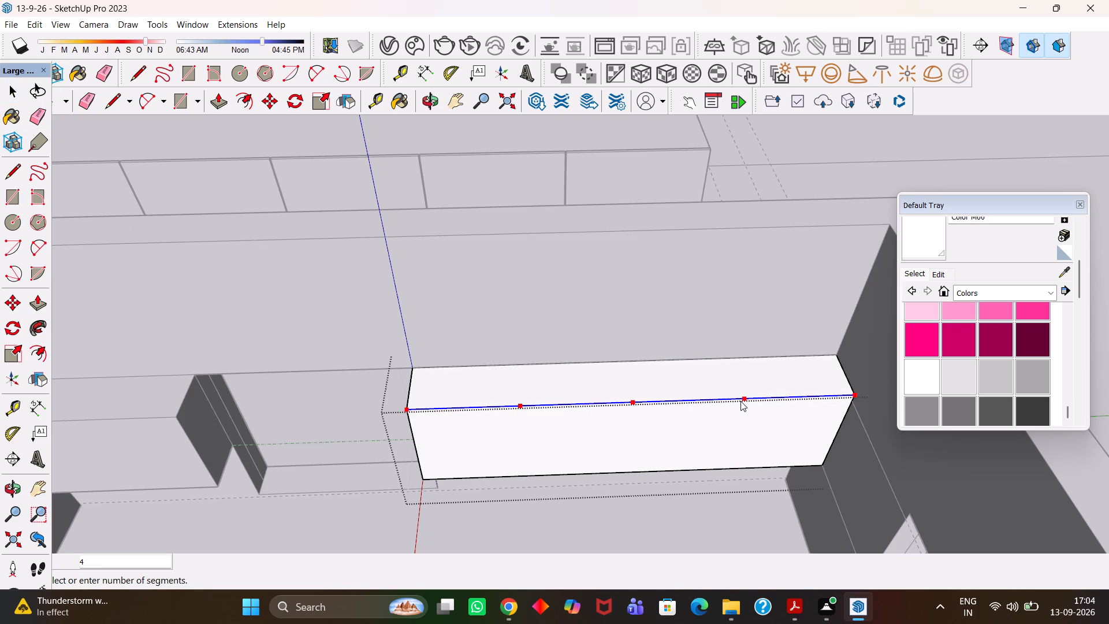
click(773, 403)
Place a guide about 1' 7 3/16" from the cabinet's corner-side front edge and draw a vertical dividing line along it.
click(784, 396)
key(t)
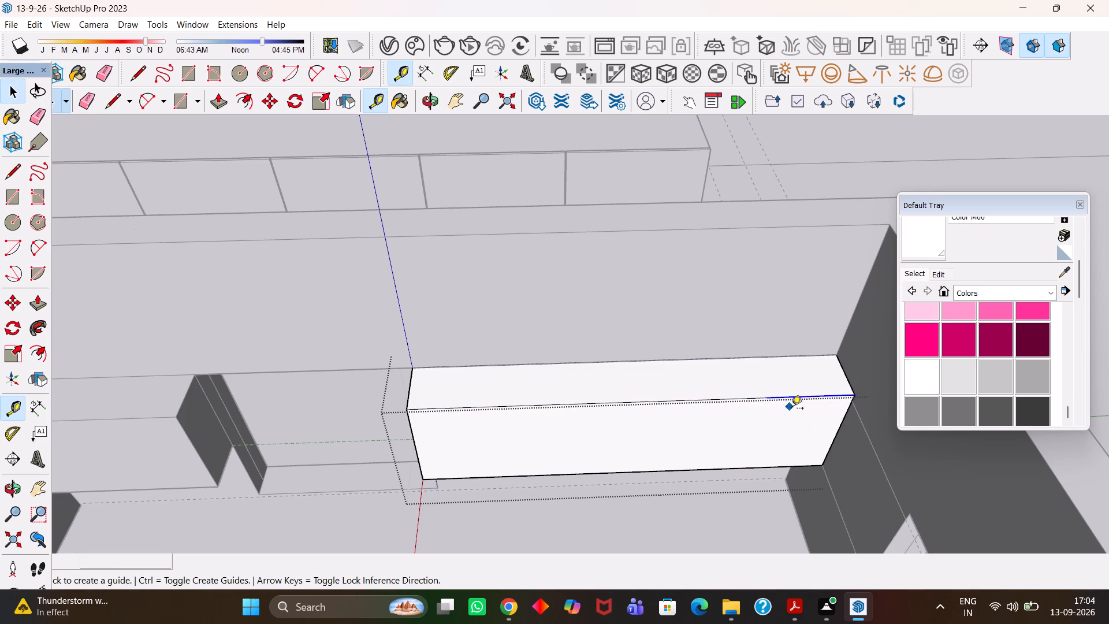
click(840, 427)
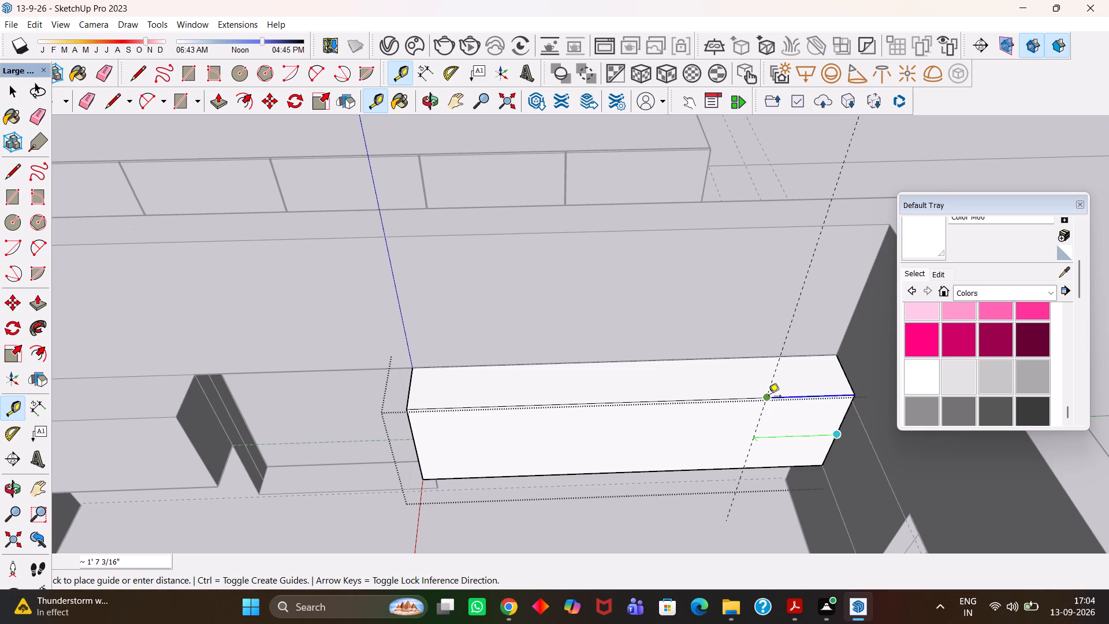
click(769, 397)
key(l)
click(767, 403)
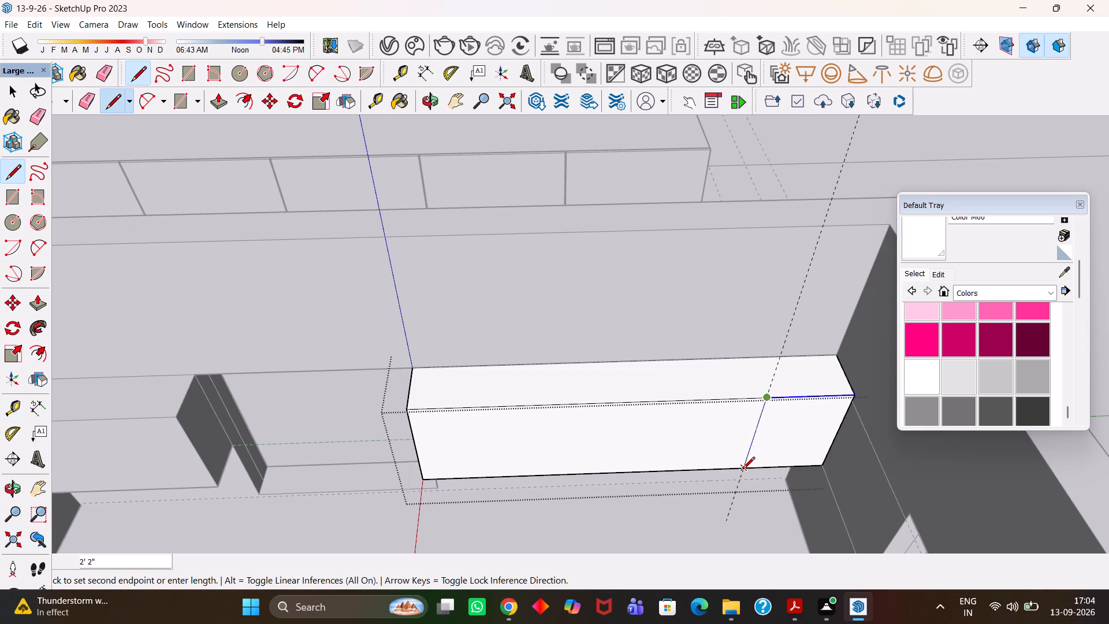
click(743, 470)
Copy the divided end face of the upper cabinet to the open space in front of it.
key(space)
click(779, 444)
scroll(779, 444, down, 2)
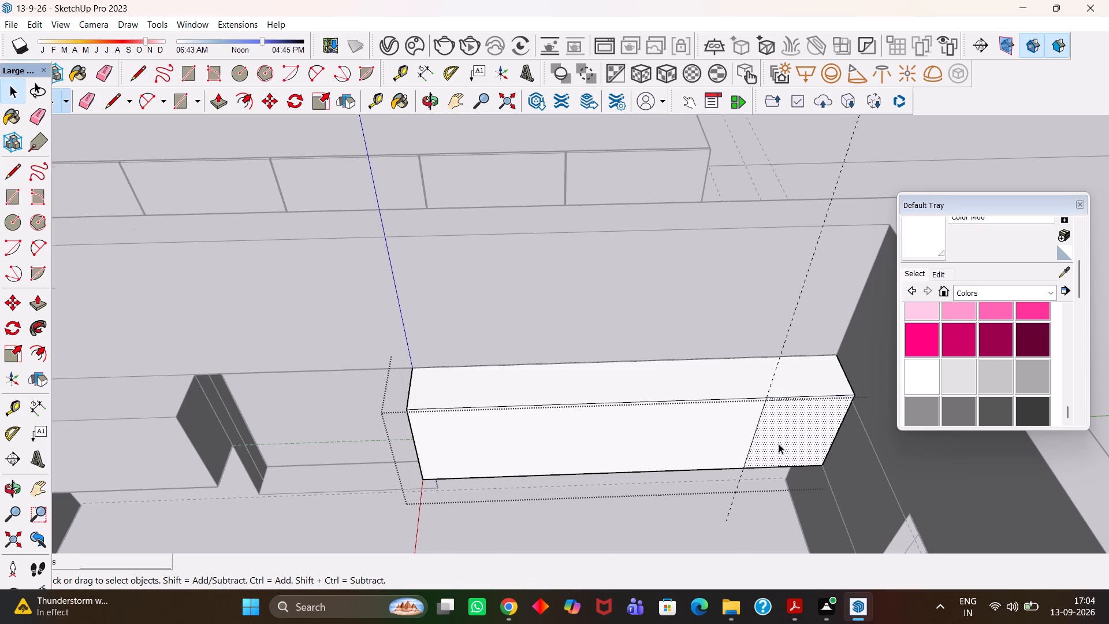
scroll(779, 444, down, 2)
key(m)
click(779, 444)
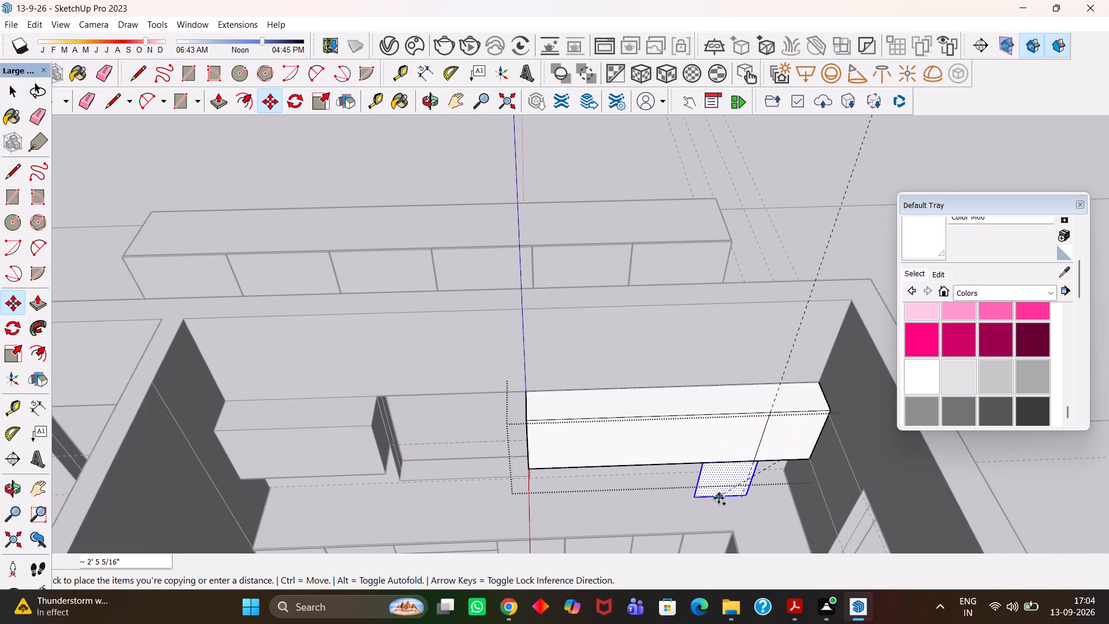
click(716, 513)
Extrude the copied shutter face 18 mm with Push/Pull.
scroll(721, 509, up, 1)
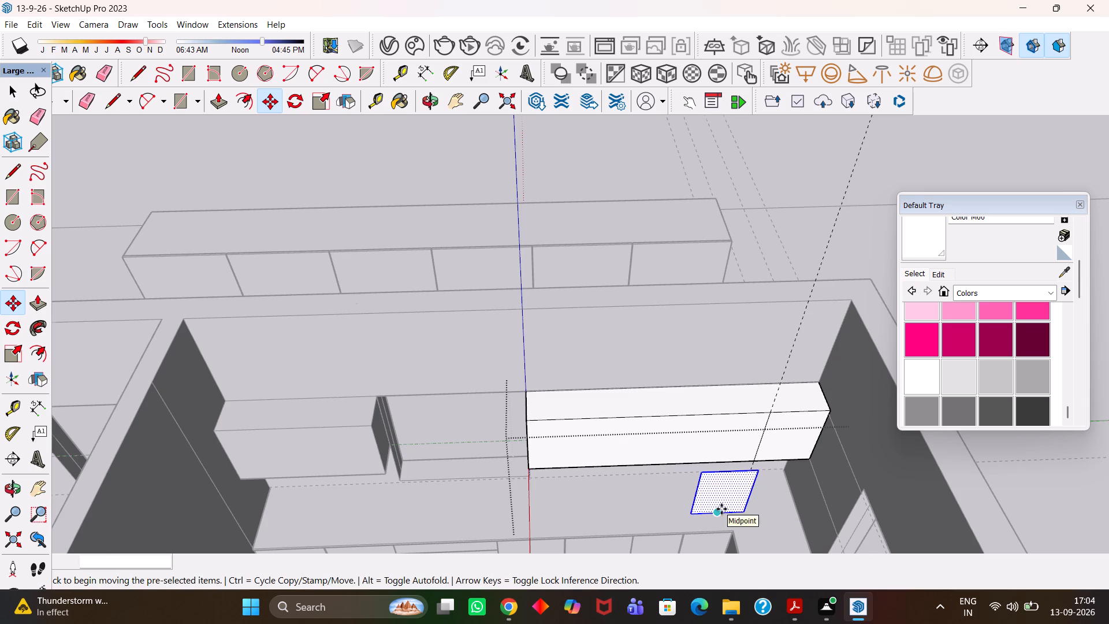
key(p)
click(721, 509)
text(18mm)
key(Return)
Make the whole 18 mm shutter panel a group.
key(space)
triple_click(720, 505)
right_click(720, 505)
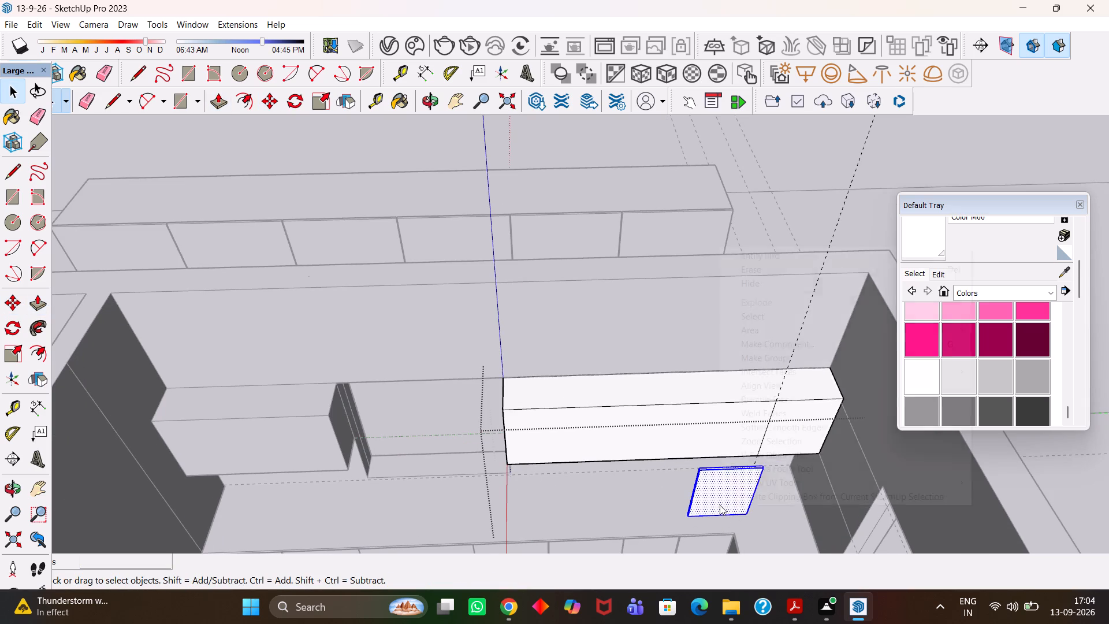
click(758, 359)
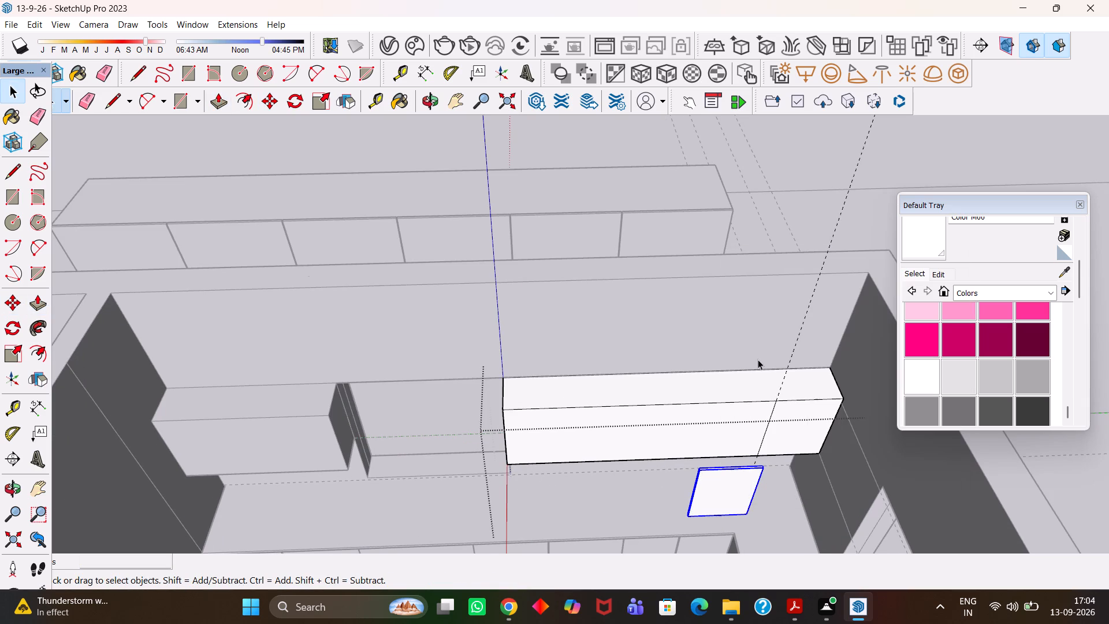
Move the shutter group by its rear top corner onto the upper cabinet's front top corner beside the side wall.
key(m)
scroll(739, 444, up, 4)
click(776, 467)
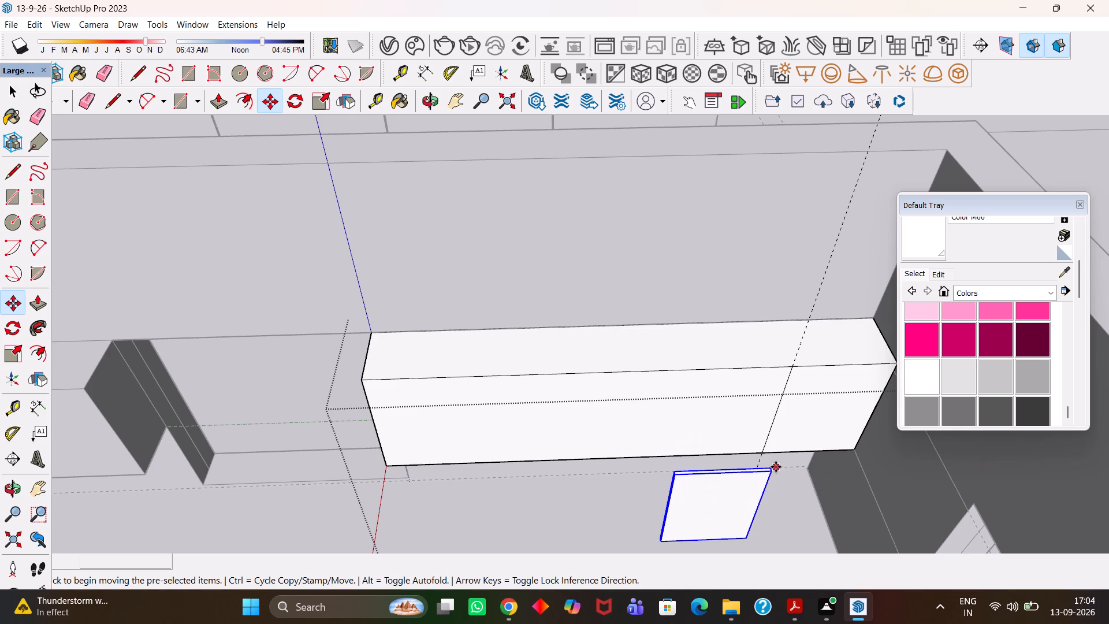
click(874, 383)
key(h)
drag(841, 399, 617, 413)
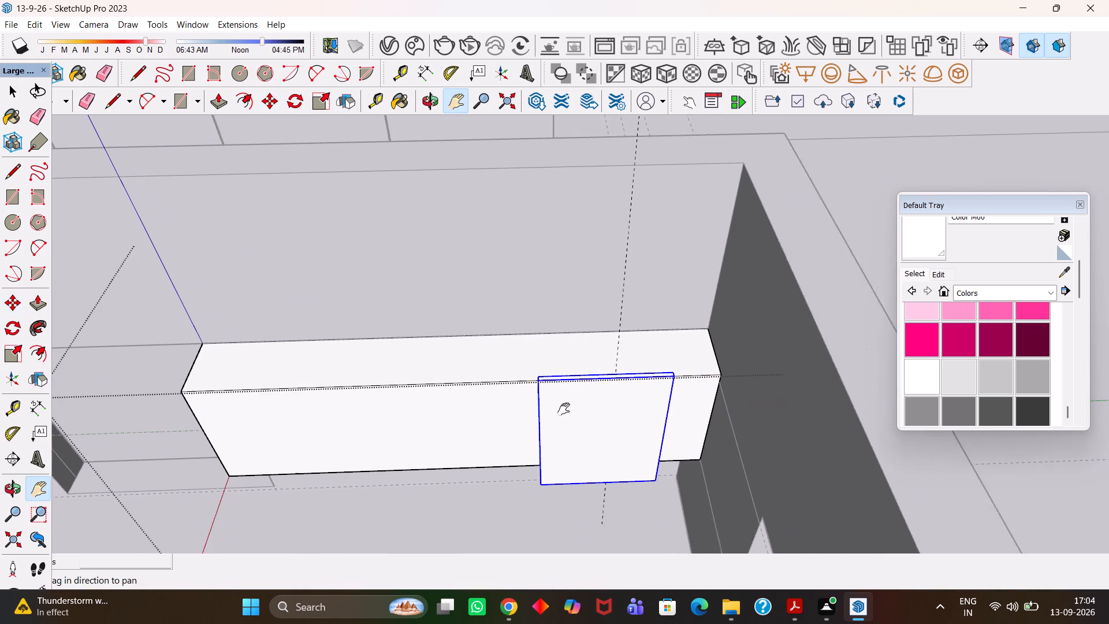
middle_drag(558, 406, 576, 432)
key(m)
scroll(679, 411, up, 4)
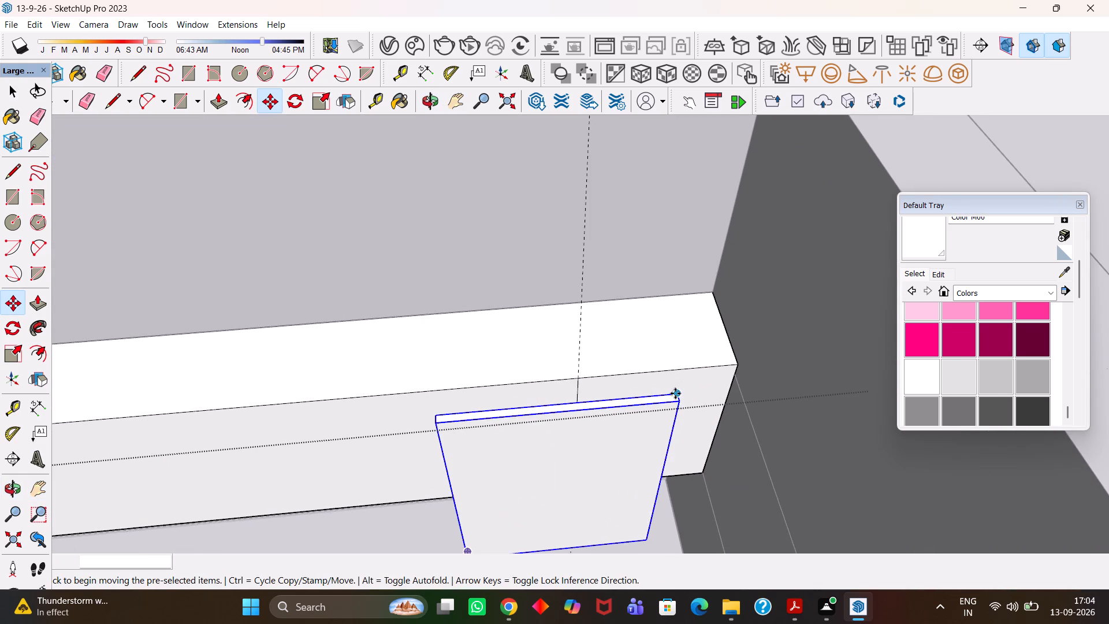
click(675, 393)
click(735, 368)
Inside the cabinet shutter group, push the inner vertical edge face inward 5 mm, and close the group.
scroll(594, 415, up, 3)
middle_drag(540, 411, 652, 385)
scroll(542, 411, up, 5)
key(space)
double_click(639, 401)
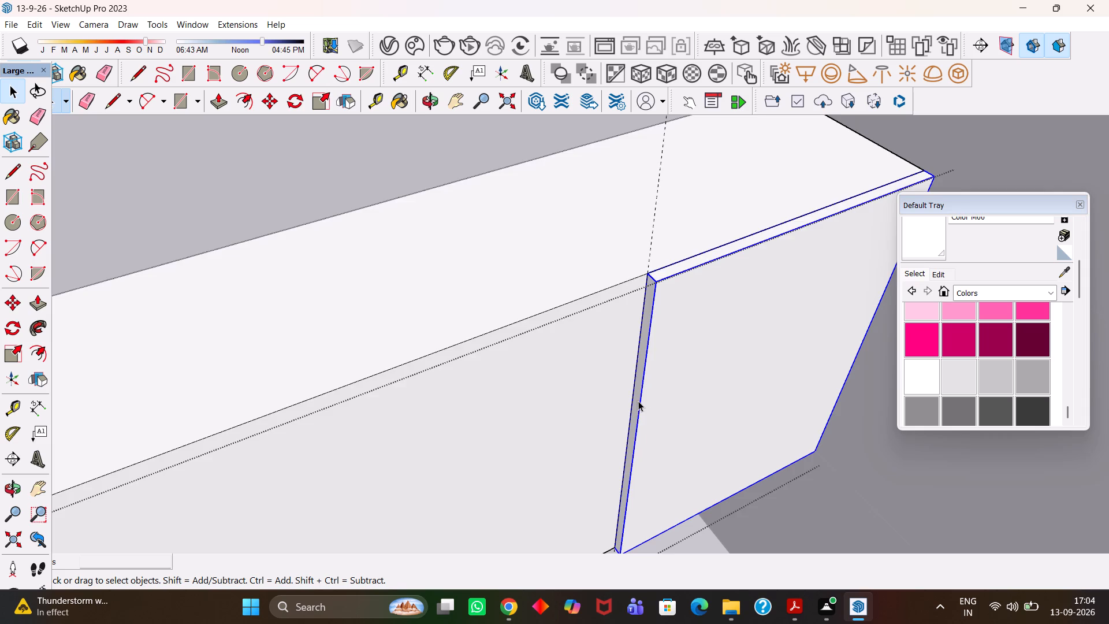
click(637, 401)
click(637, 401)
key(p)
click(637, 401)
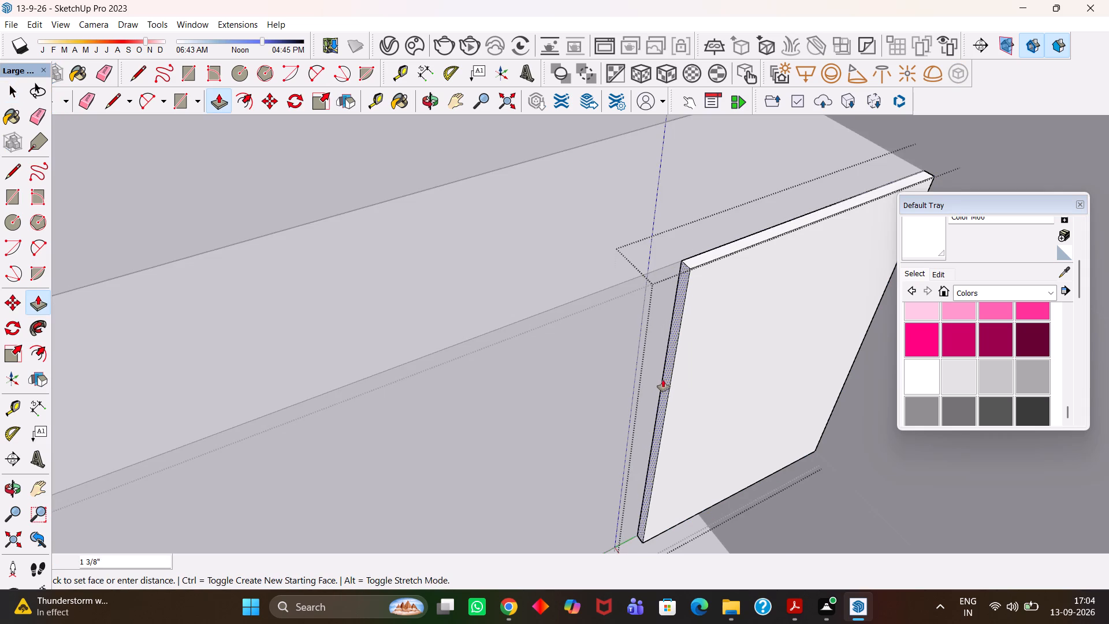
text(5mm)
key(Return)
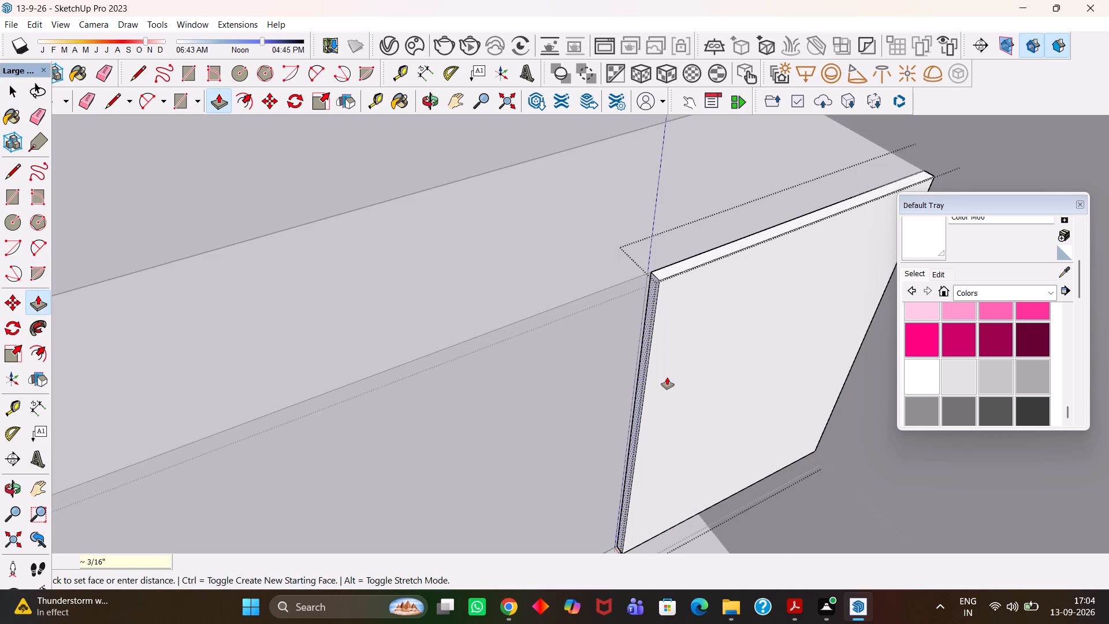
key(h)
scroll(664, 376, down, 13)
middle_drag(670, 407, 550, 439)
scroll(550, 439, down, 1)
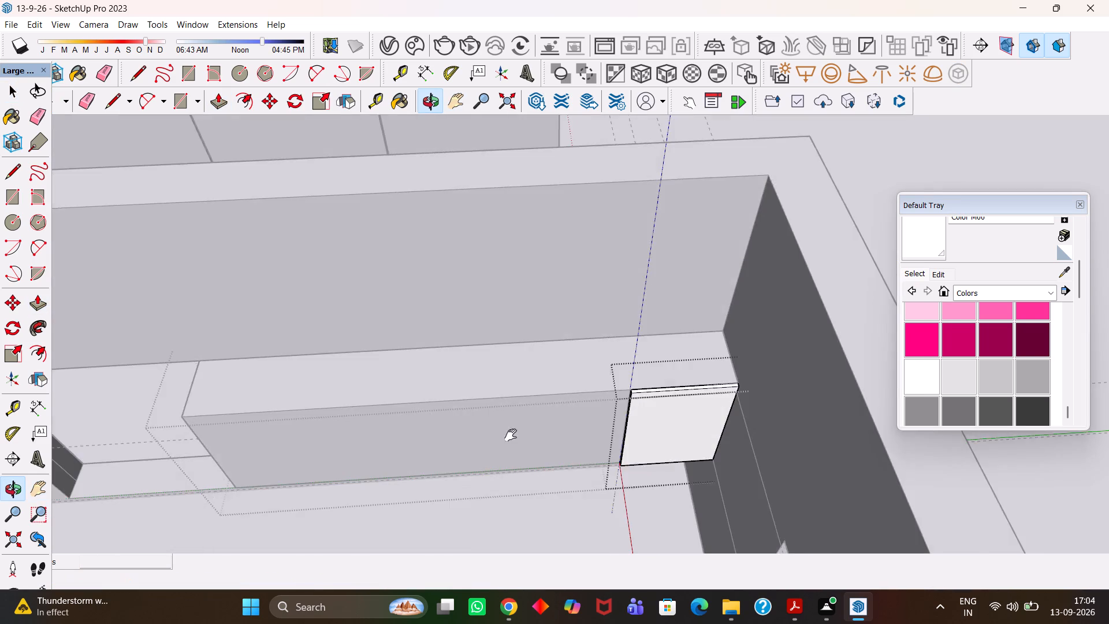
drag(507, 425, 555, 400)
middle_drag(580, 448, 559, 440)
key(space)
click(574, 473)
Copy the shutter group to the far end of the upper cabinet front and divide the copy spacing by 4, filling the front with five shutters.
click(705, 419)
middle_drag(691, 407, 688, 414)
key(m)
scroll(671, 381, up, 8)
click(661, 373)
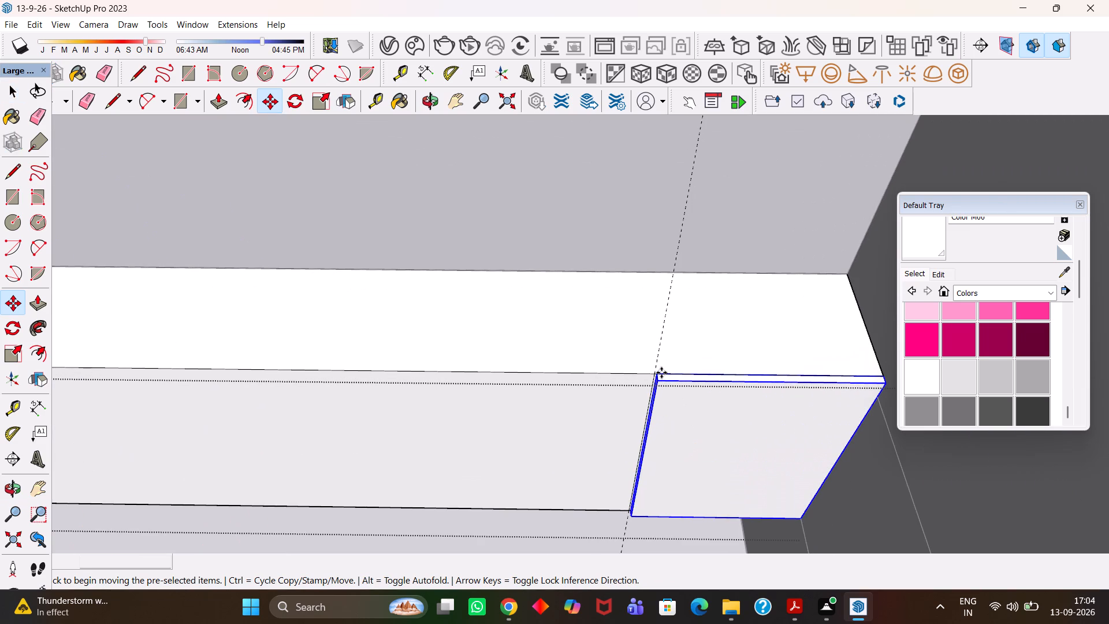
key(h)
scroll(366, 376, down, 4)
drag(294, 370, 679, 373)
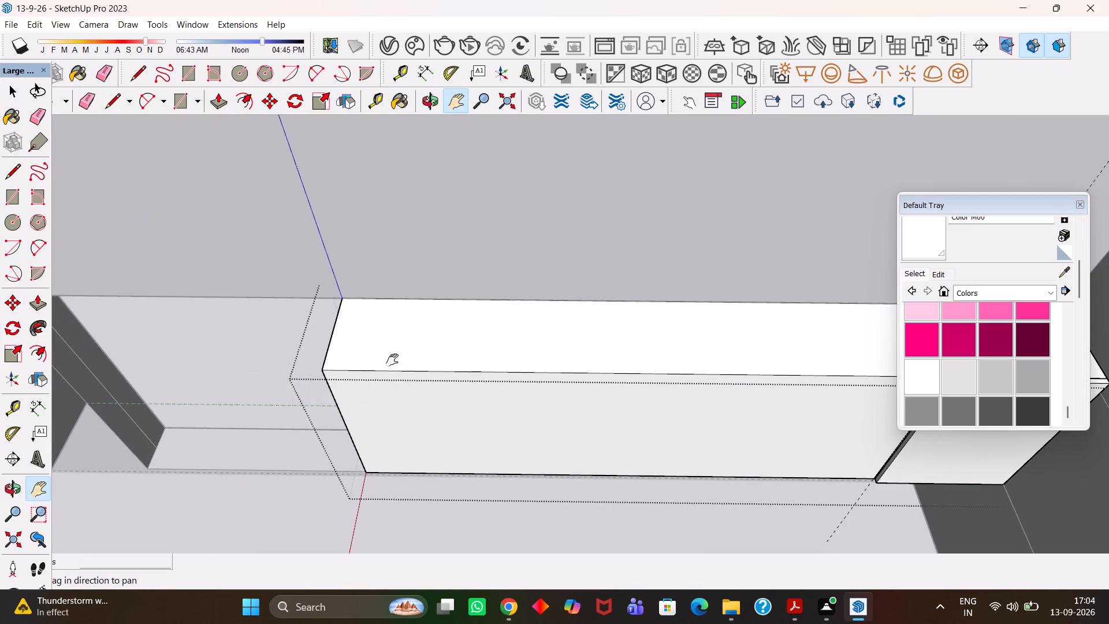
key(Escape)
click(325, 370)
text(/5)
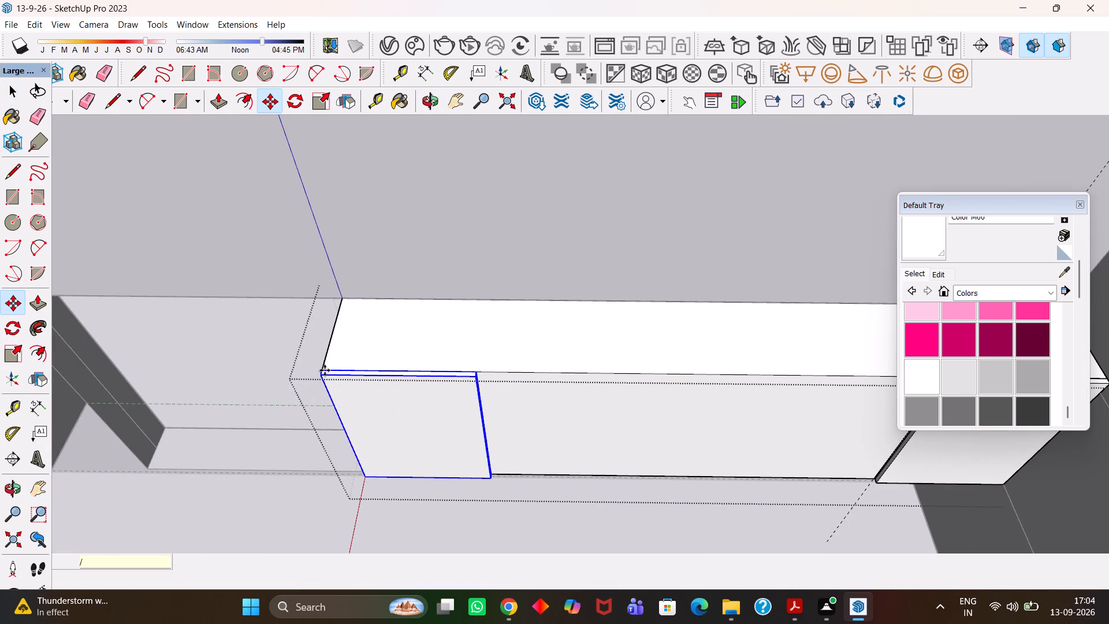
key(Return)
text(/4)
key(Return)
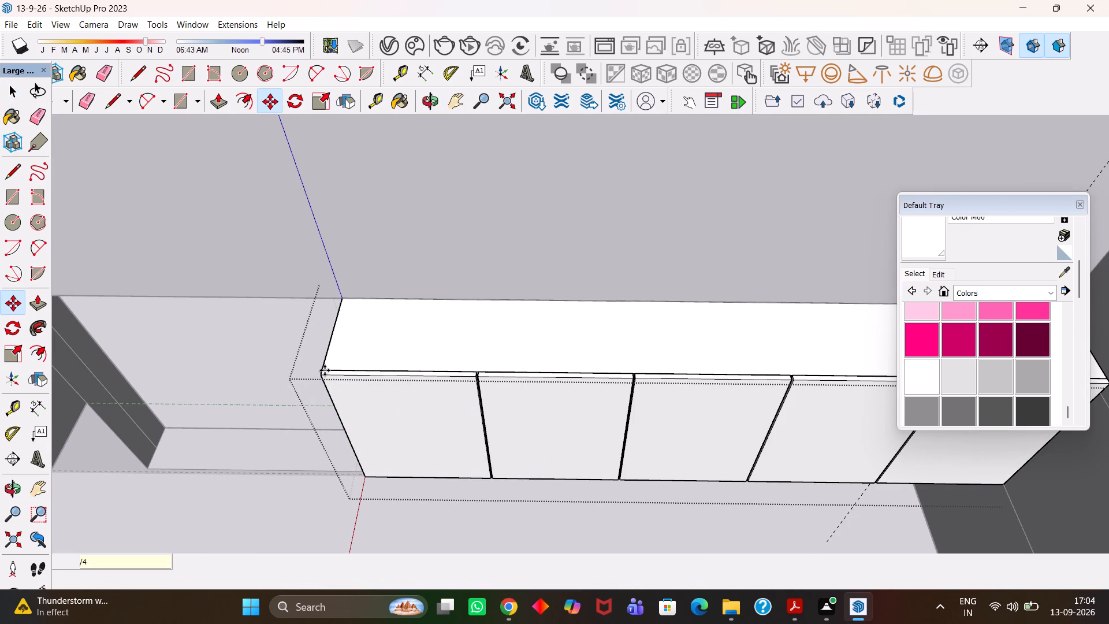
Divide the top front edge of the upper cabinet across the open gap into three equal segments.
scroll(362, 361, down, 17)
key(h)
key(h)
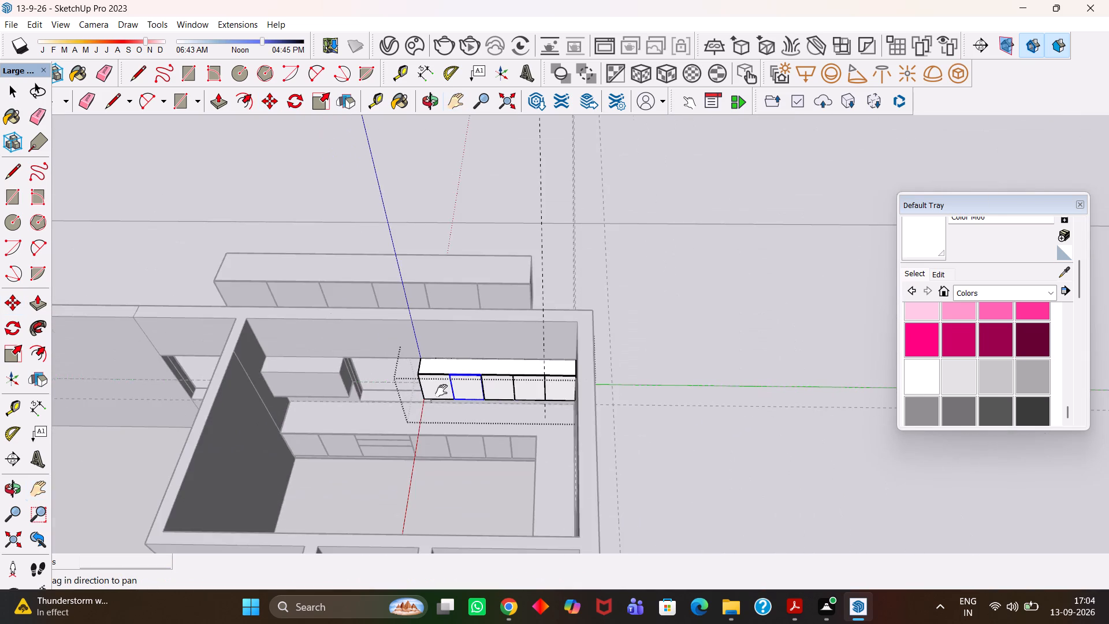
drag(422, 384, 559, 384)
scroll(507, 381, up, 7)
key(h)
scroll(489, 384, down, 3)
drag(433, 393, 452, 396)
key(space)
scroll(452, 399, up, 1)
click(433, 388)
middle_click(433, 388)
scroll(433, 388, up, 3)
key(h)
drag(412, 372, 483, 395)
middle_drag(485, 399, 485, 387)
scroll(483, 392, up, 2)
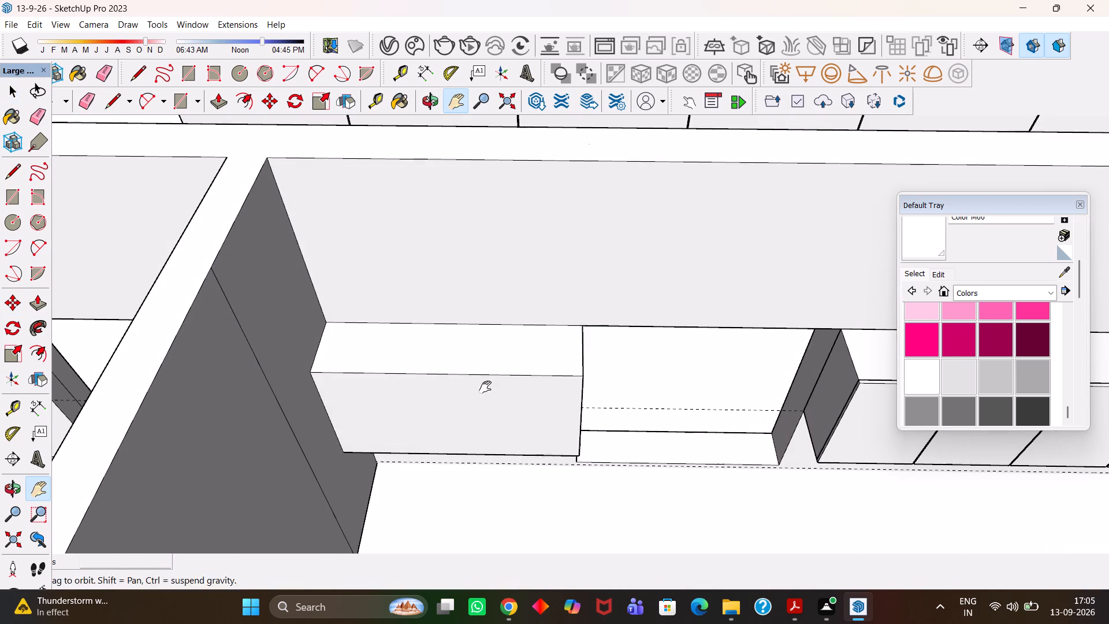
middle_drag(485, 387, 485, 388)
key(space)
double_click(486, 377)
click(481, 374)
right_click(481, 374)
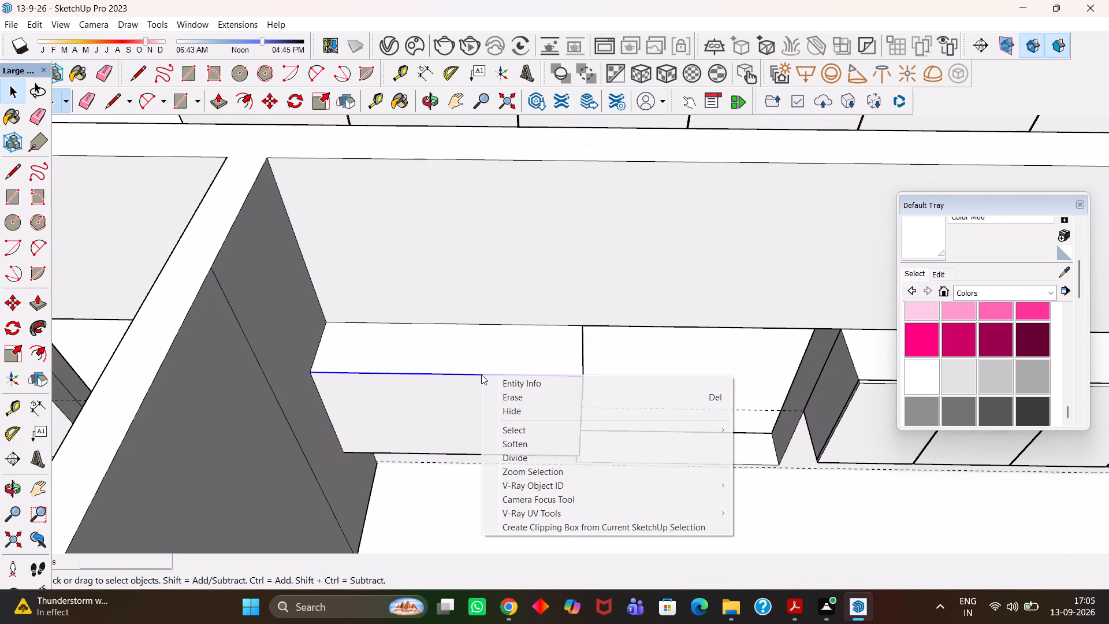
click(520, 454)
click(491, 378)
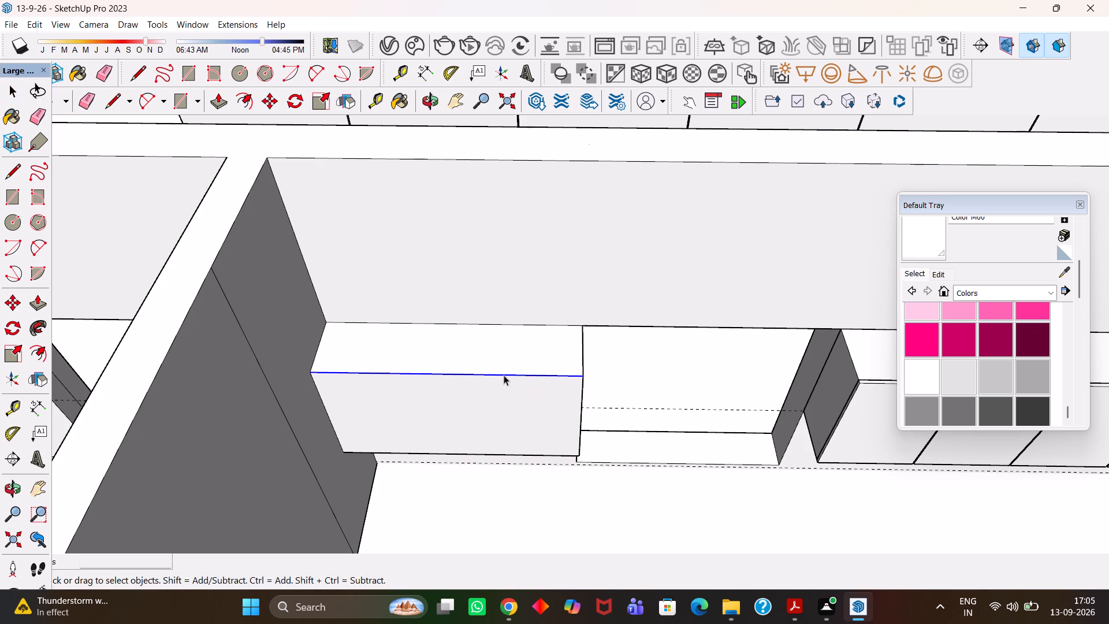
click(509, 374)
Place a vertical guide on this cabinet front 1' 4" from its gap-side edge, through the nearest division point.
key(t)
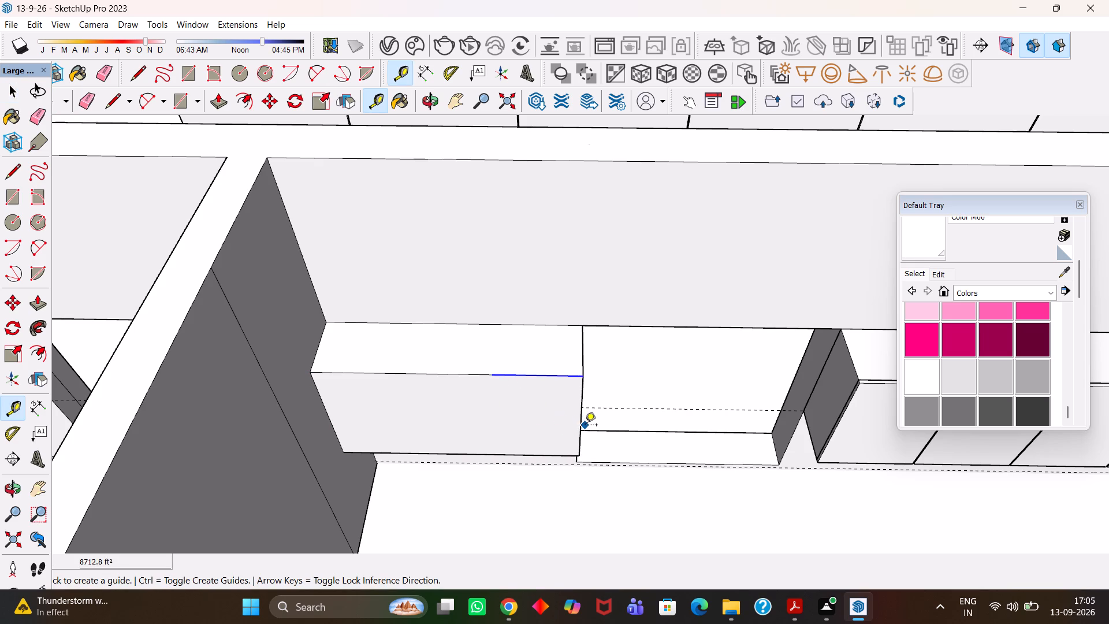
double_click(580, 422)
click(579, 419)
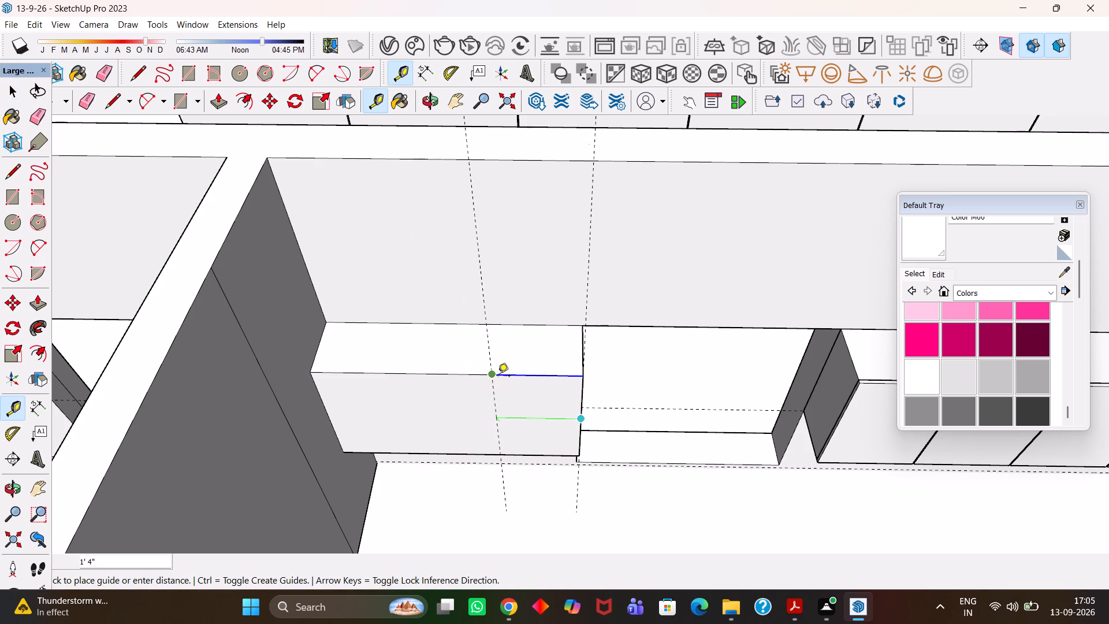
click(496, 376)
Draw a line down the cabinet front along the guide, from the division point to the bottom edge.
scroll(495, 376, up, 2)
key(l)
click(493, 376)
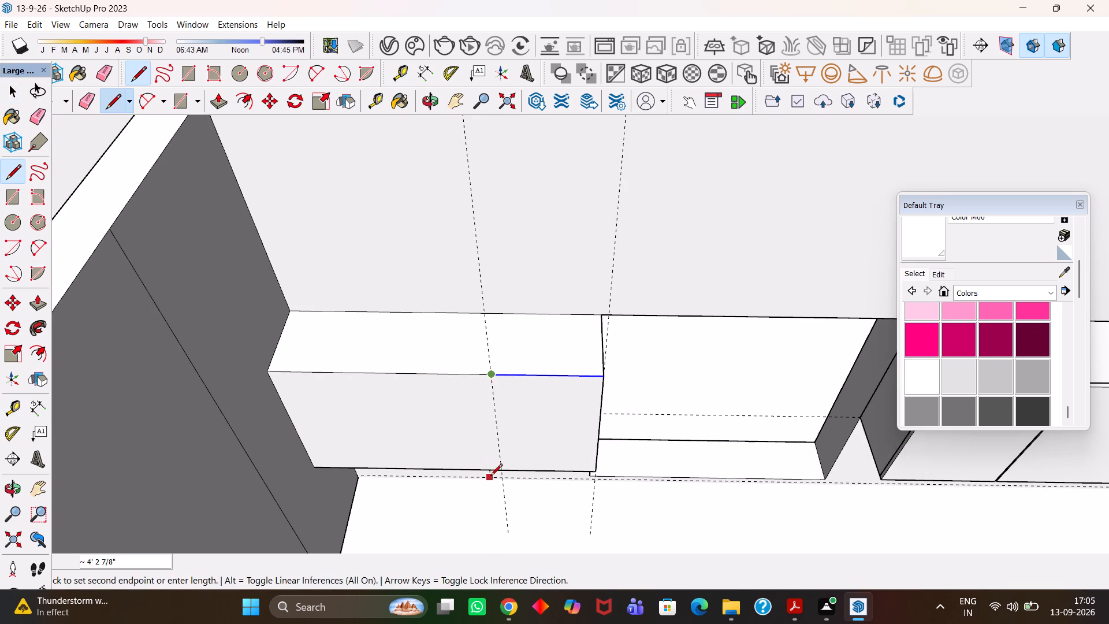
click(501, 469)
key(space)
Copy the one-third front face beside the gap out in front of the cabinet, over the counter.
scroll(503, 460, down, 4)
click(518, 451)
scroll(518, 451, down, 5)
key(m)
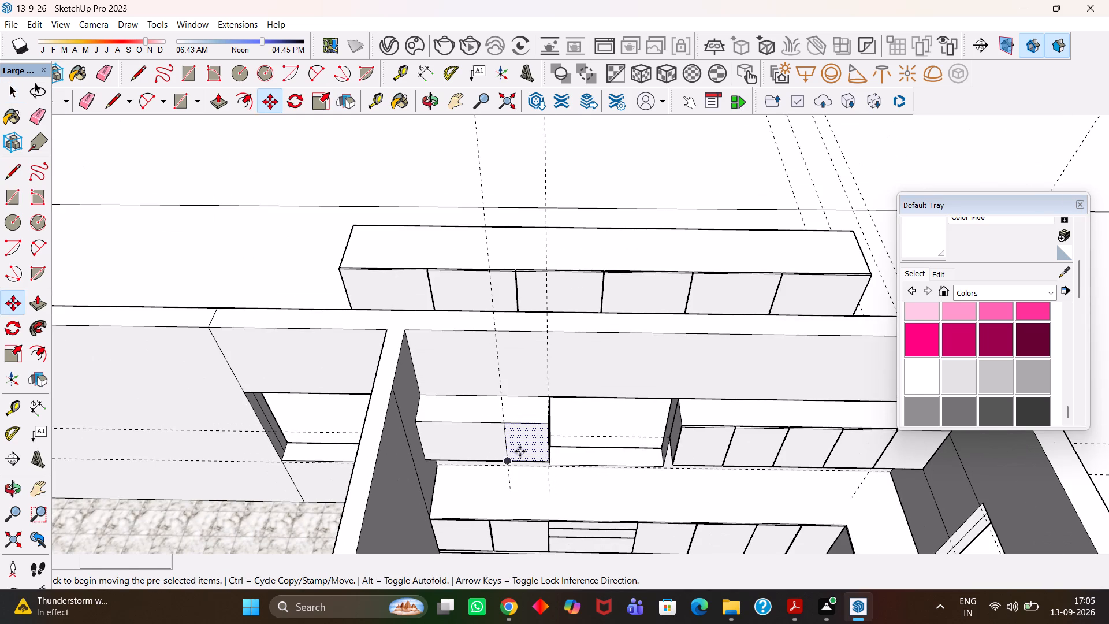
click(520, 451)
click(537, 507)
scroll(547, 502, up, 2)
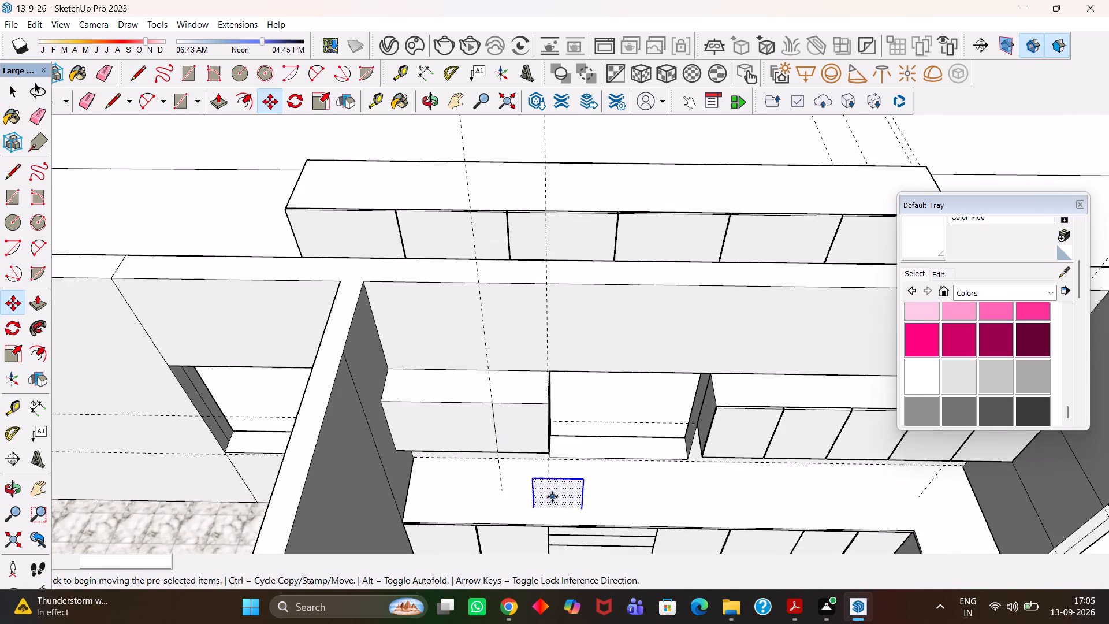
scroll(552, 497, up, 1)
Extrude the copied shutter face 18 mm with Push/Pull.
key(p)
click(556, 496)
text(18)
key(m)
key(m)
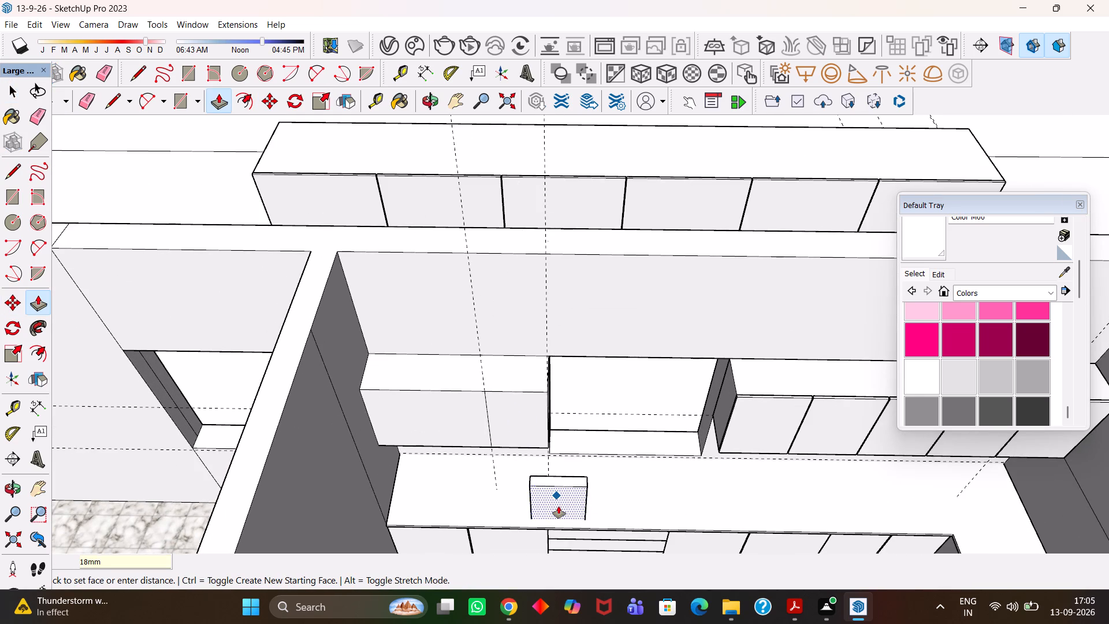
key(Return)
Make the whole 18 mm shutter panel a group.
scroll(559, 506, up, 2)
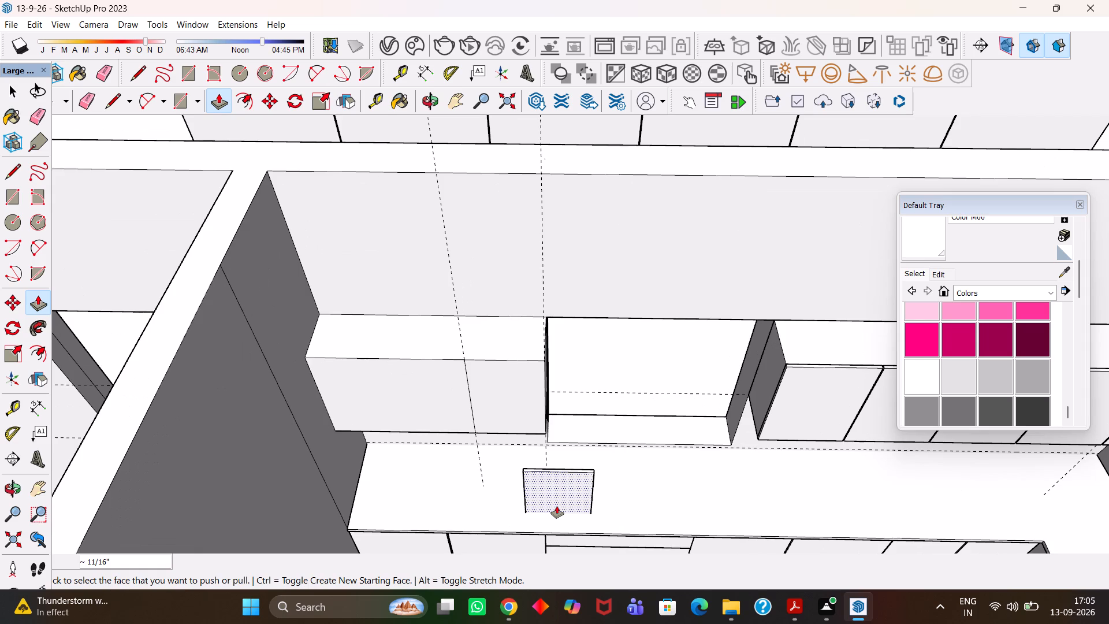
scroll(557, 506, up, 1)
middle_drag(557, 506, 557, 519)
key(space)
double_click(564, 486)
scroll(564, 486, up, 1)
click(564, 486)
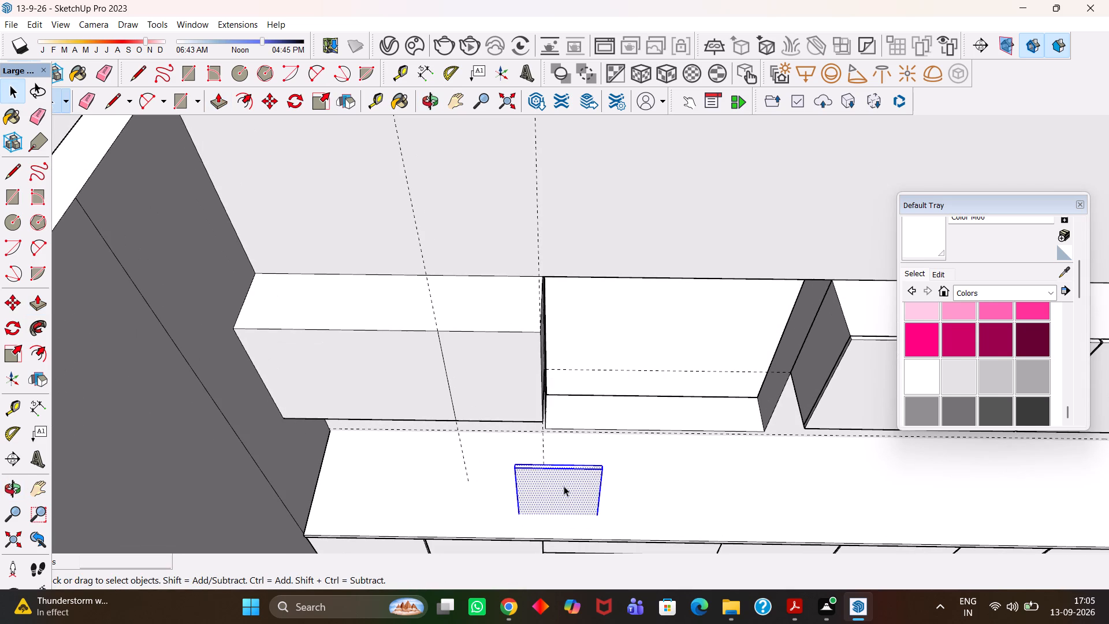
right_click(564, 486)
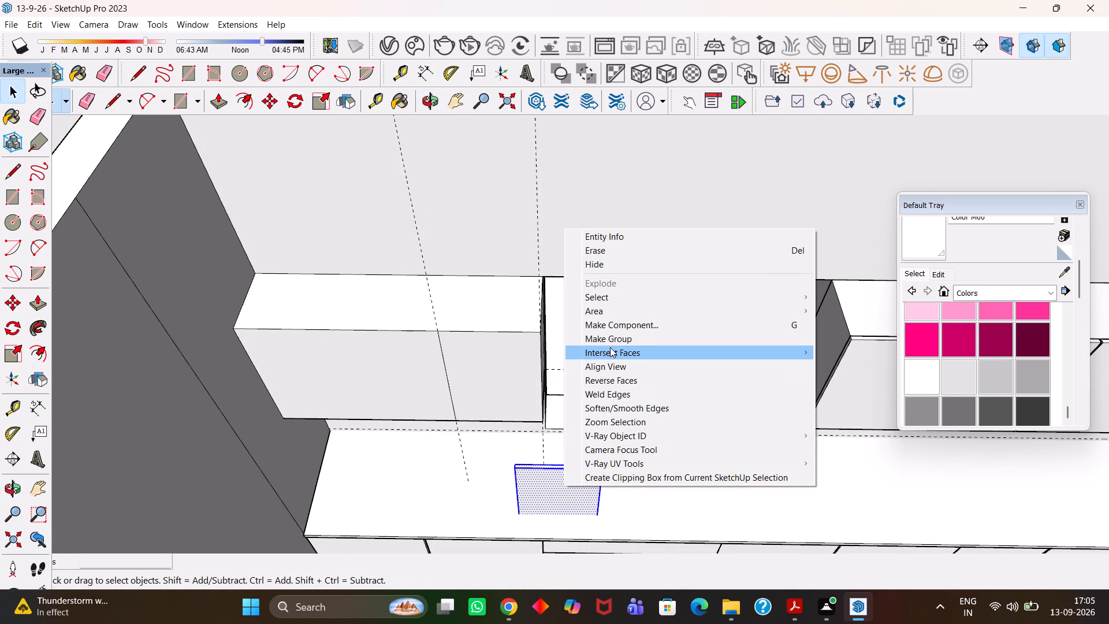
click(613, 343)
Move the shutter group by its rear top corner onto the cabinet's front top corner beside the open gap.
key(m)
scroll(593, 415, up, 2)
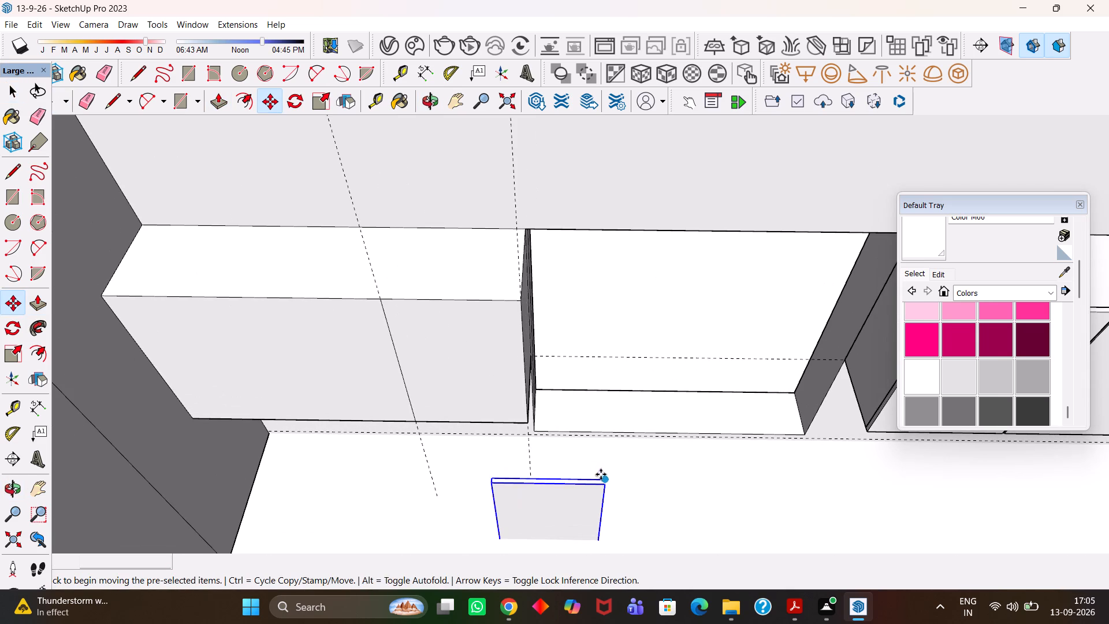
click(602, 475)
click(523, 298)
Inside the new shutter group, push the vertical edge face on the division line inward 5 mm.
key(h)
scroll(523, 299, down, 4)
drag(461, 301, 548, 349)
scroll(494, 385, up, 9)
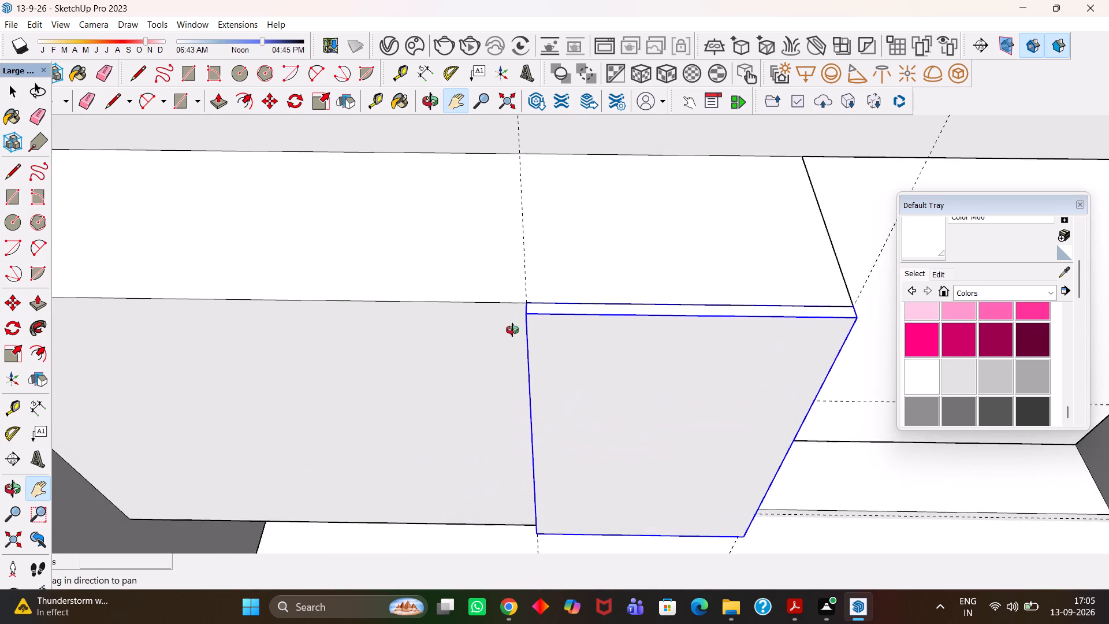
scroll(512, 330, up, 3)
middle_drag(512, 330, 593, 327)
scroll(534, 306, up, 6)
middle_drag(592, 341, 600, 344)
key(space)
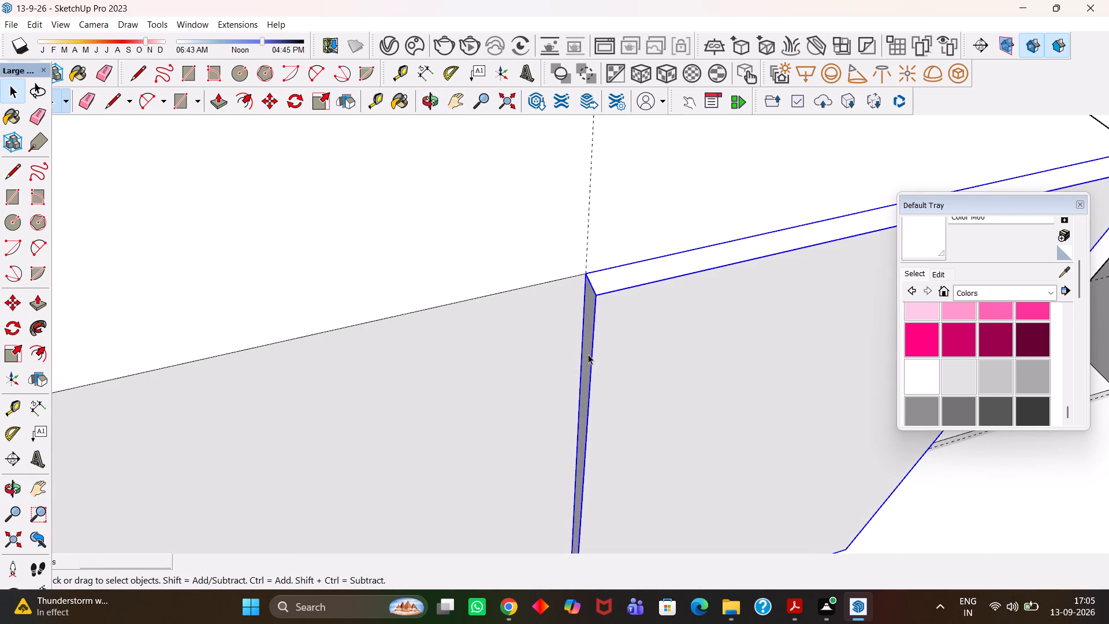
double_click(588, 354)
click(585, 348)
key(p)
click(585, 347)
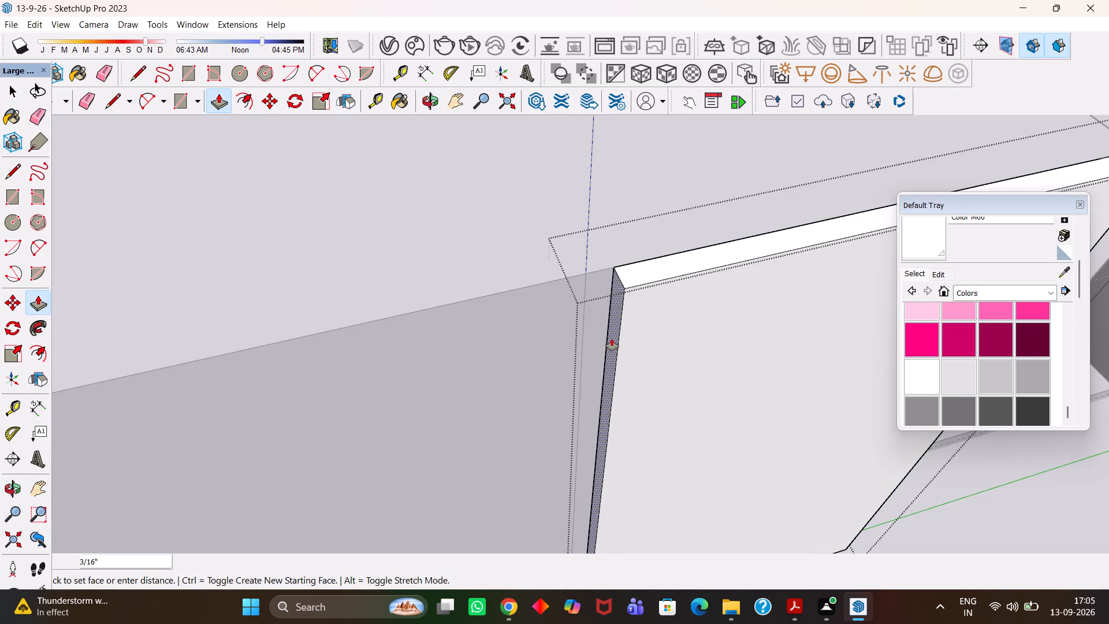
text(5mmm)
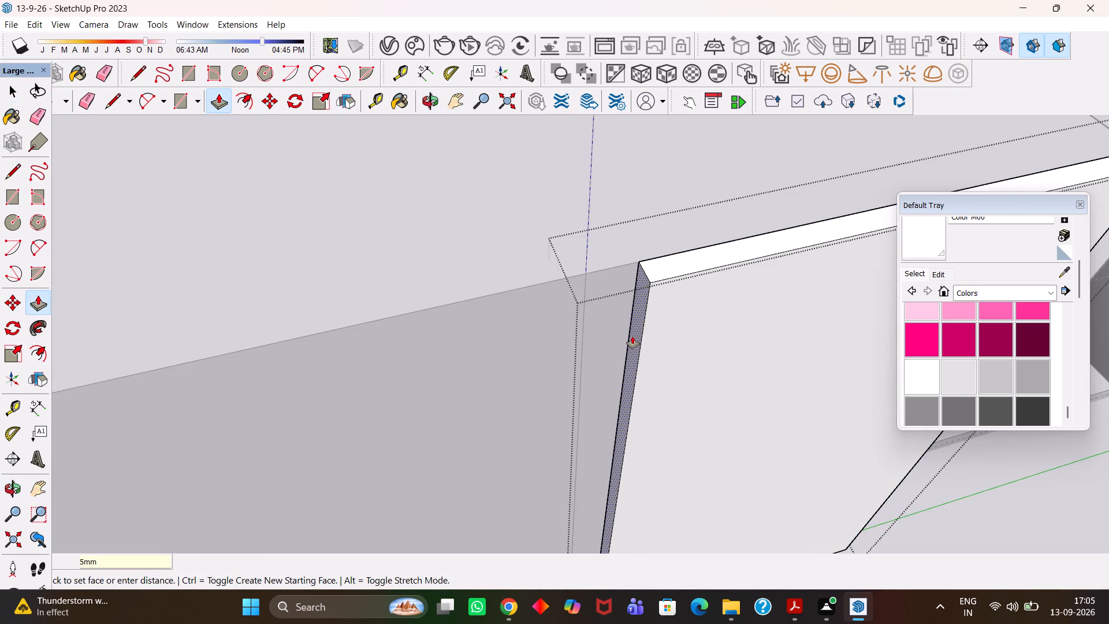
key(Return)
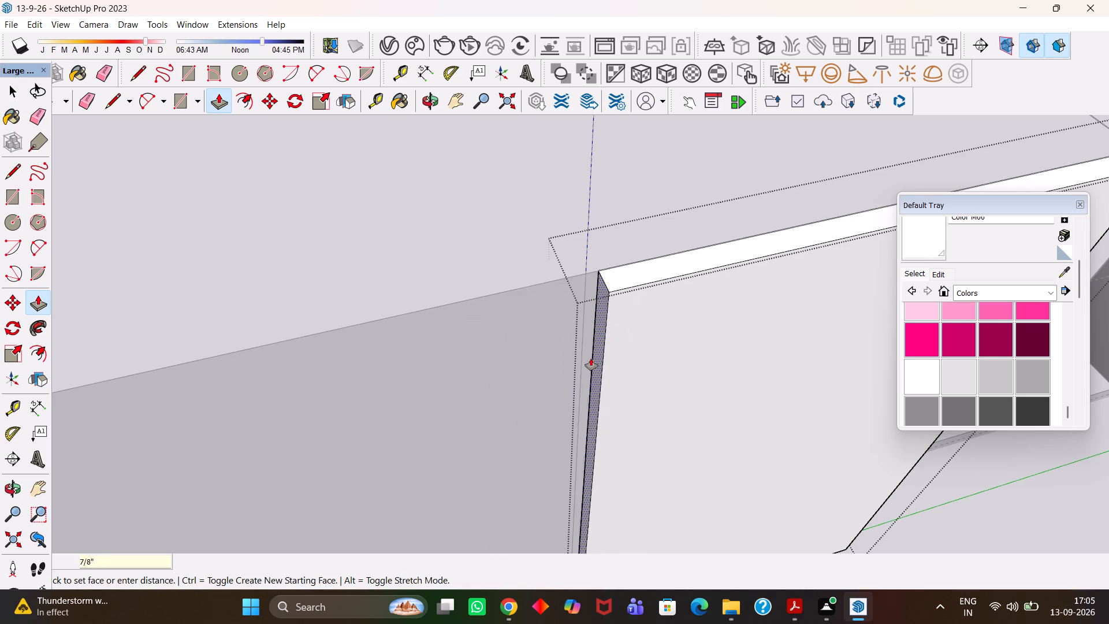
text(5mm)
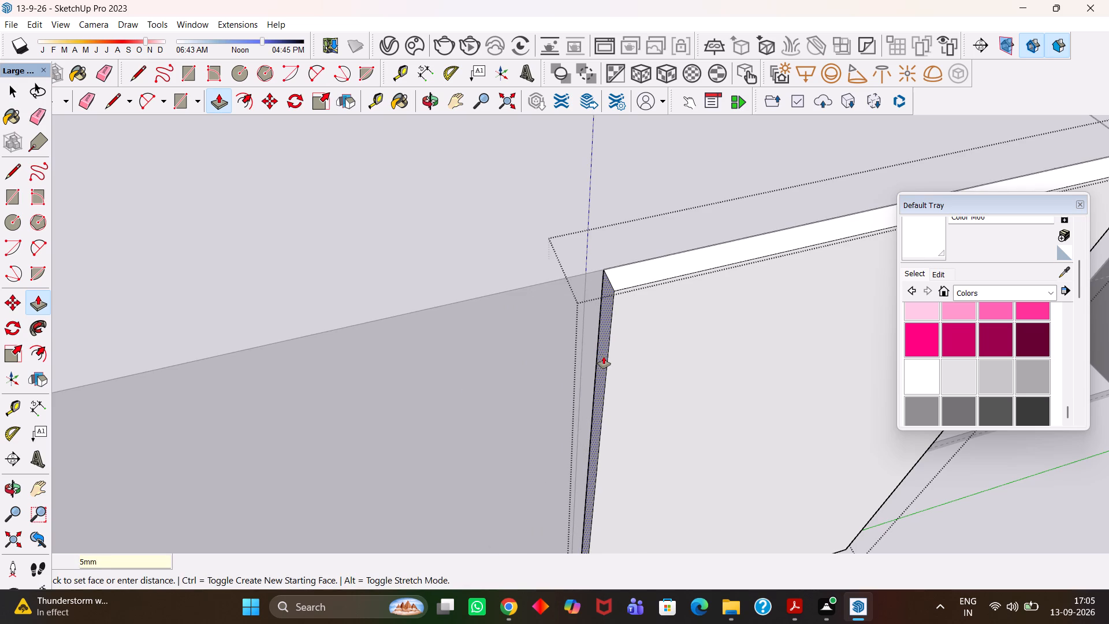
key(Return)
key(h)
scroll(604, 356, down, 5)
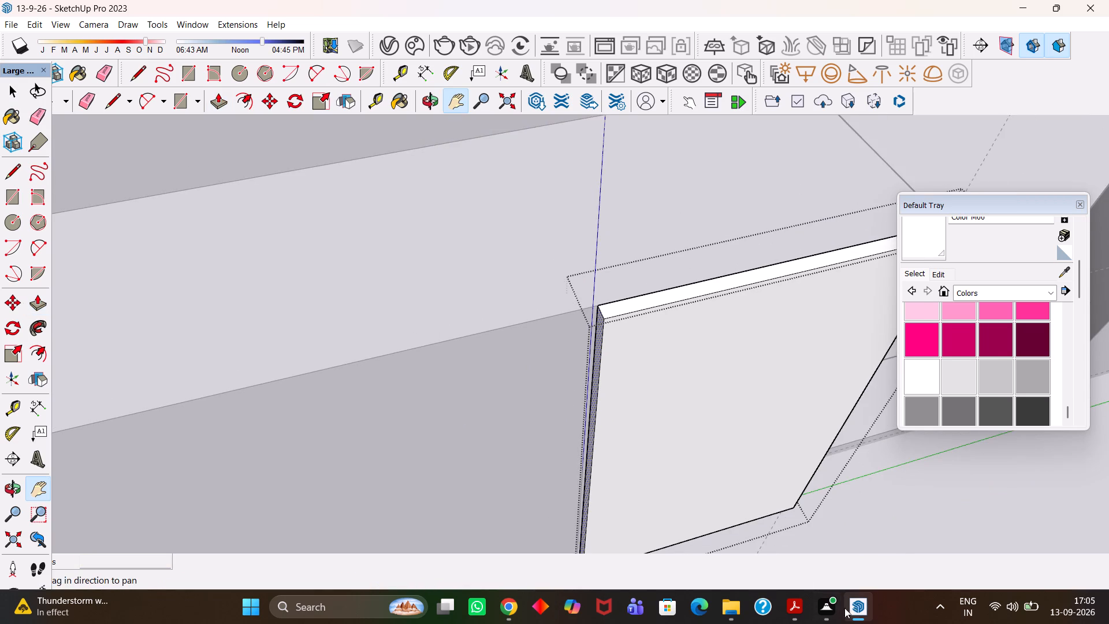
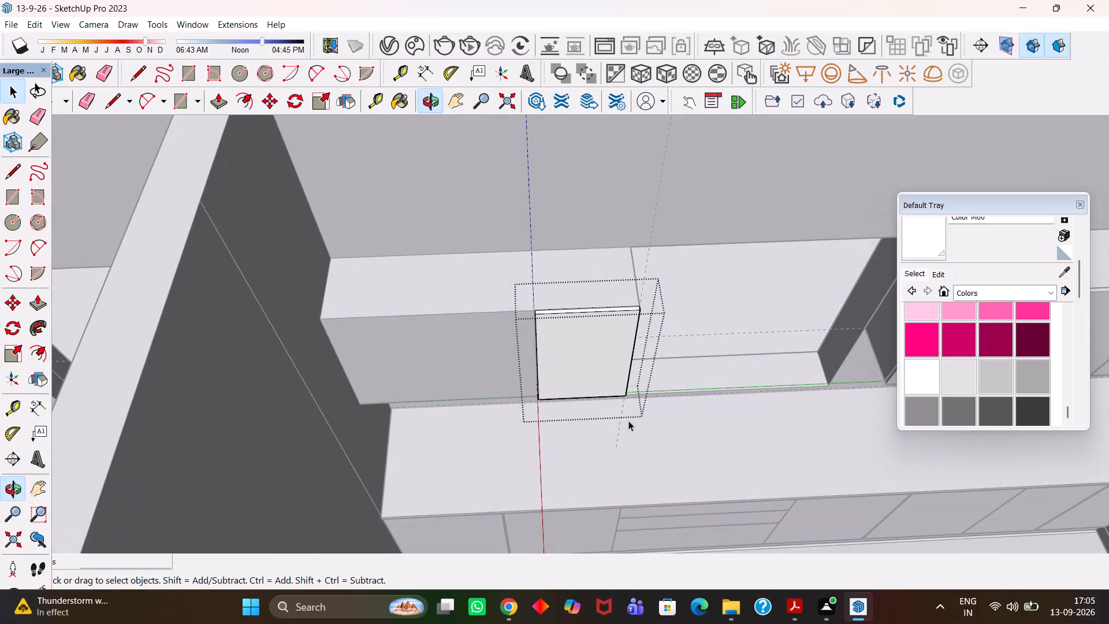
Copy the shutter group to the cabinet's far front top corner and divide the copy by 2 for three evenly spaced shutters.
click(641, 433)
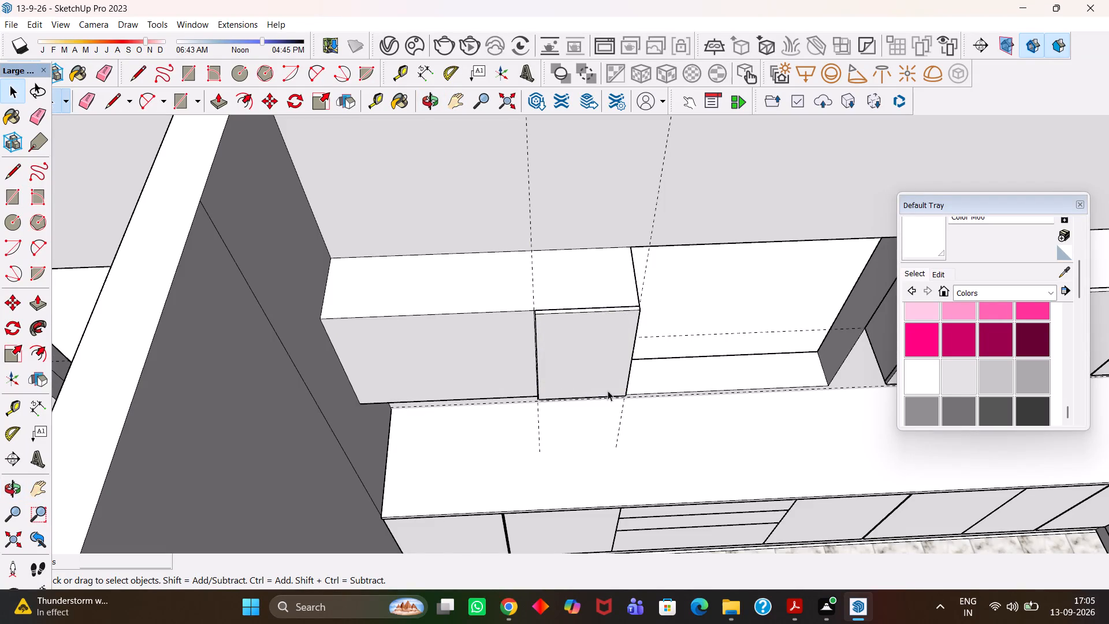
click(594, 359)
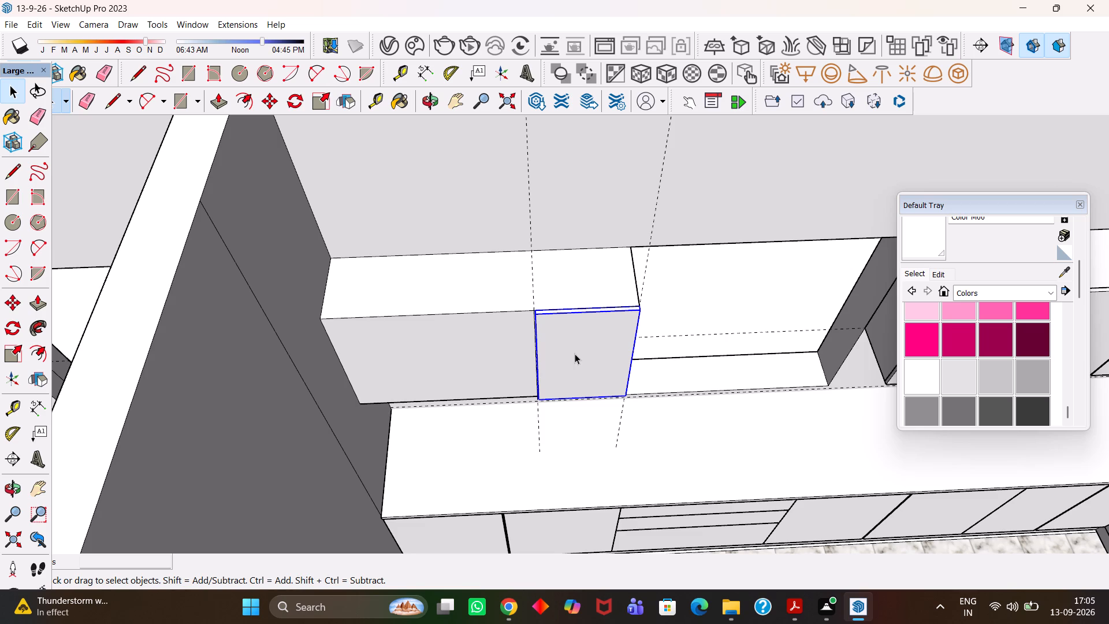
scroll(575, 354, up, 1)
key(m)
scroll(535, 303, up, 5)
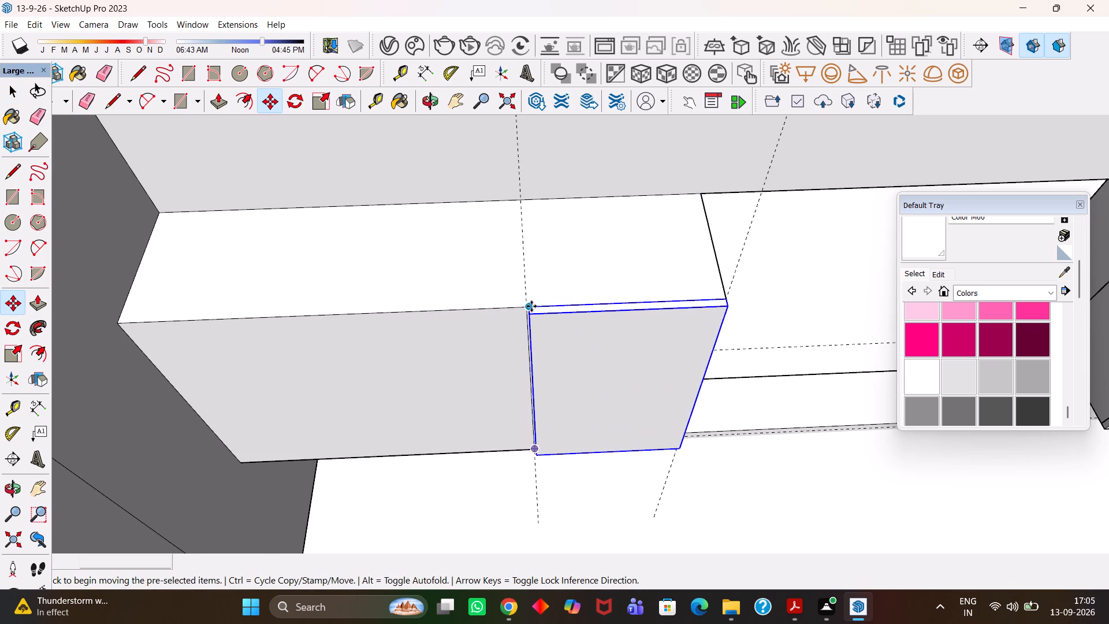
click(529, 306)
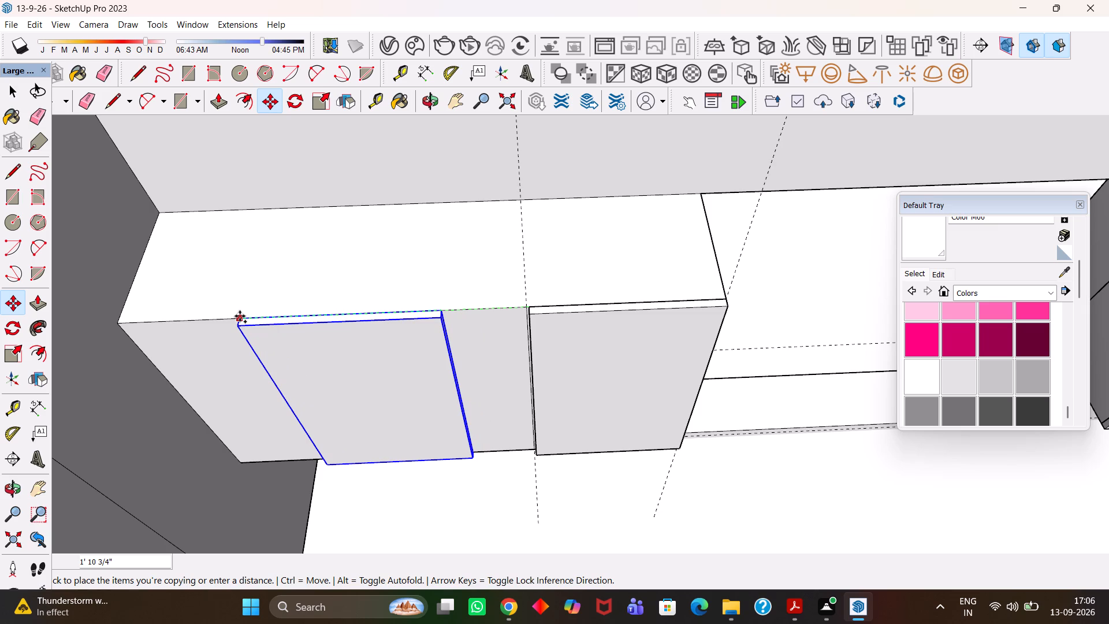
click(120, 325)
text(/2)
key(Return)
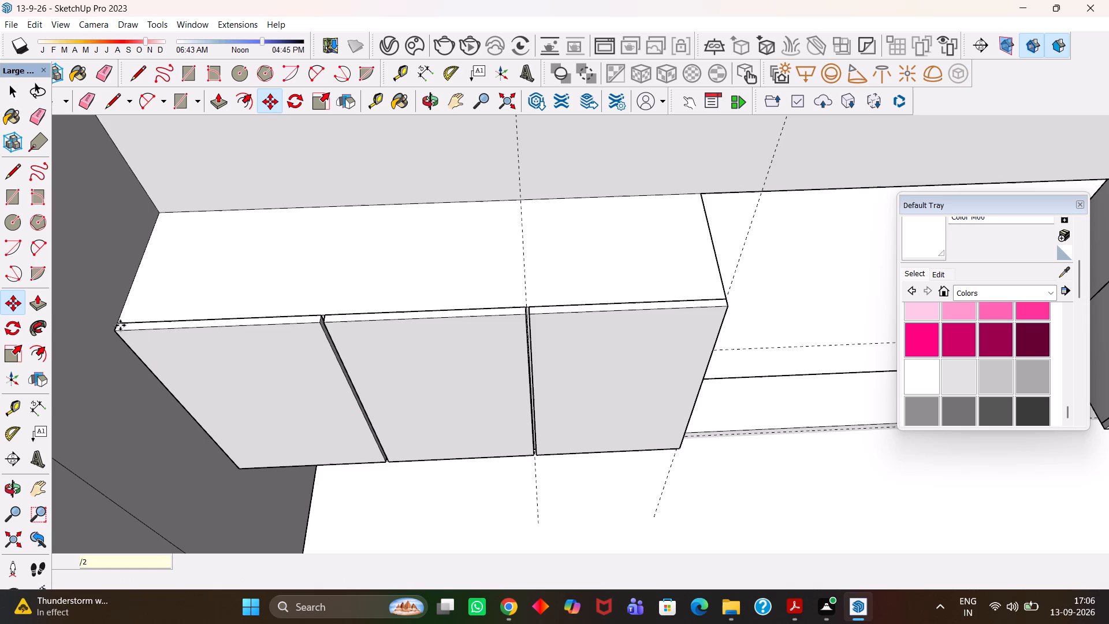
Erase the dashed guide lines around the three-shutter upper cabinet and the open gap beside it.
scroll(128, 296, down, 7)
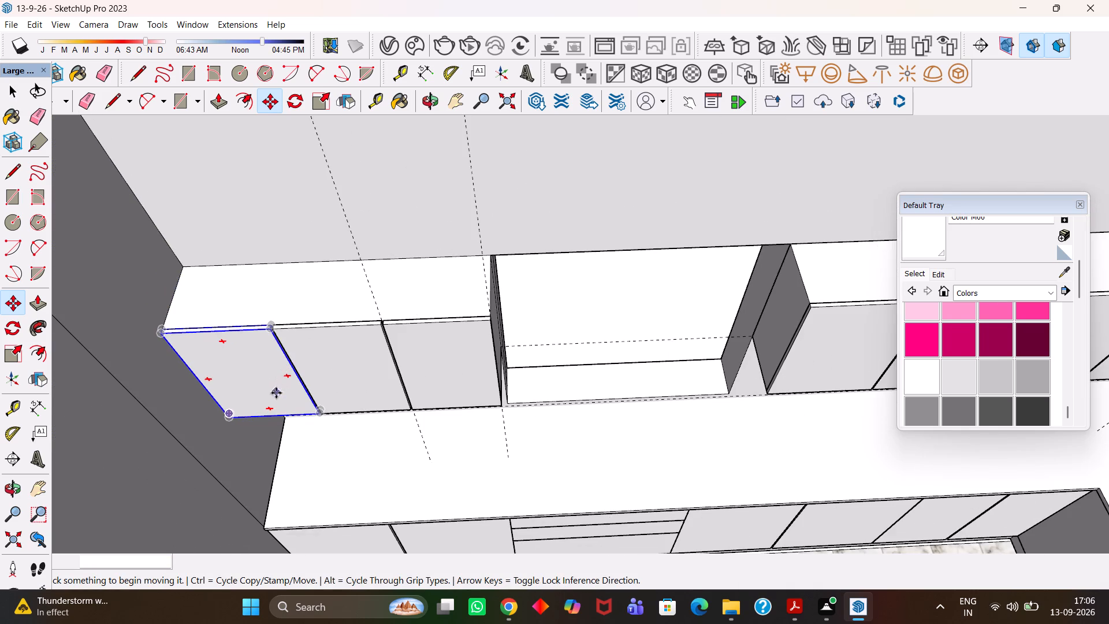
scroll(276, 393, down, 10)
key(h)
scroll(339, 432, down, 4)
middle_drag(366, 448, 382, 418)
key(h)
scroll(382, 418, up, 1)
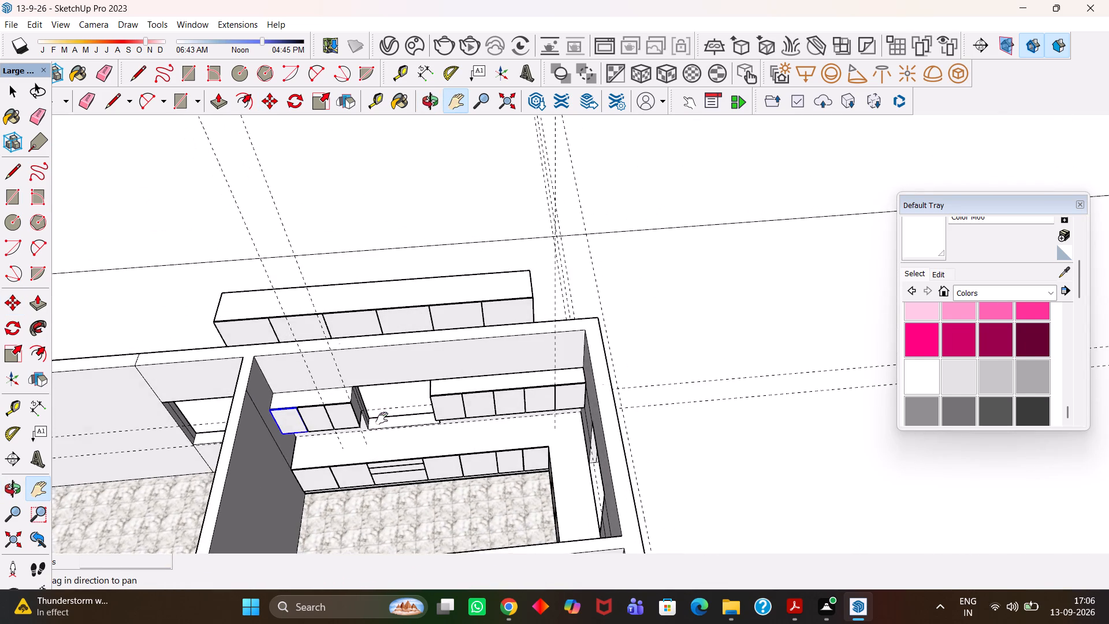
scroll(382, 418, up, 1)
drag(289, 432, 460, 396)
scroll(478, 445, up, 4)
middle_drag(514, 476, 486, 468)
scroll(486, 468, down, 5)
drag(580, 447, 557, 458)
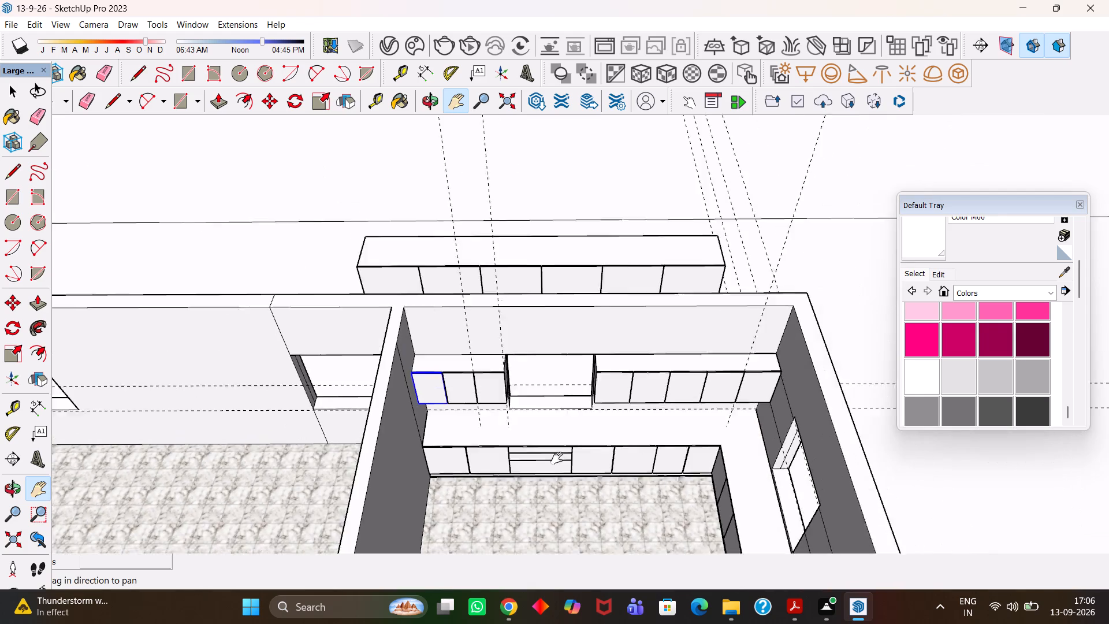
drag(557, 458, 532, 505)
scroll(389, 474, up, 2)
scroll(443, 487, up, 4)
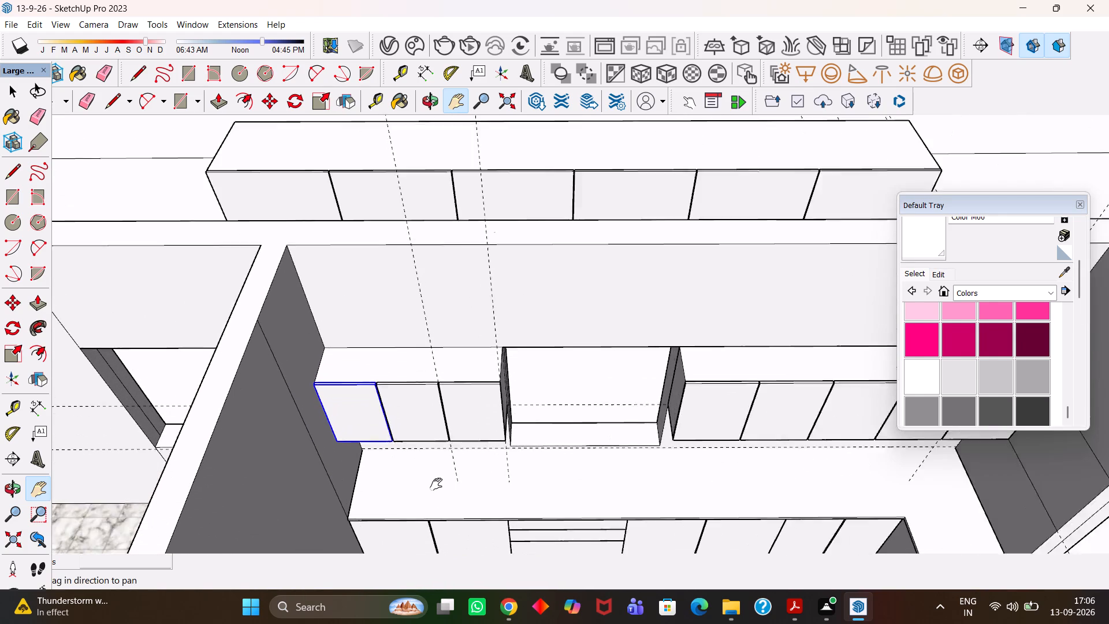
scroll(436, 484, up, 2)
key(e)
drag(458, 468, 450, 469)
drag(475, 468, 451, 470)
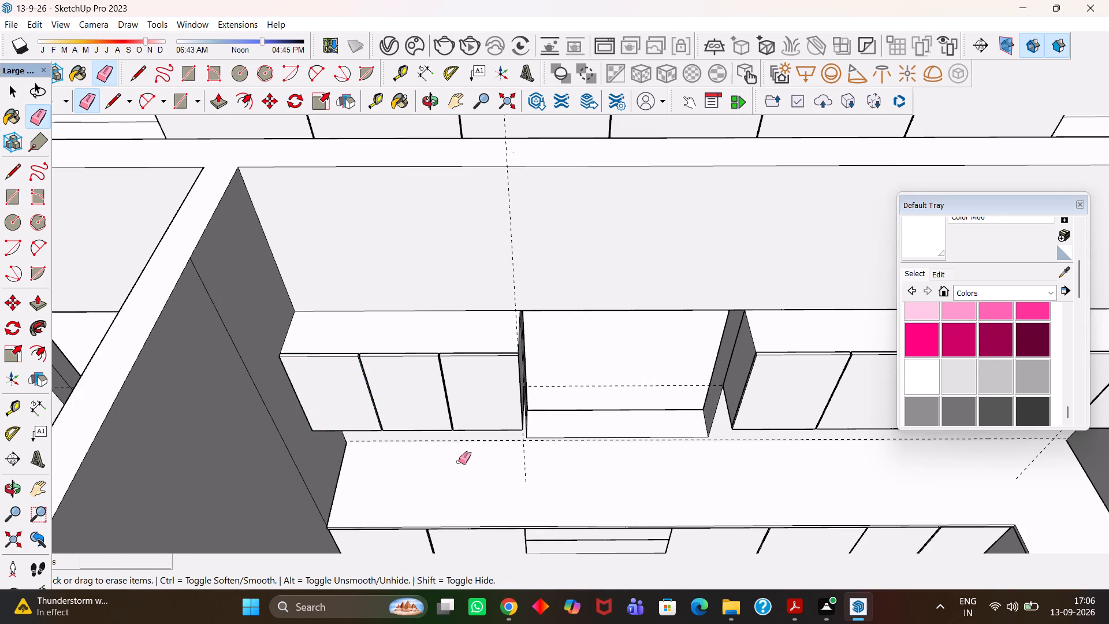
drag(518, 467, 531, 467)
click(568, 388)
drag(568, 385, 556, 388)
scroll(456, 454, up, 5)
click(477, 436)
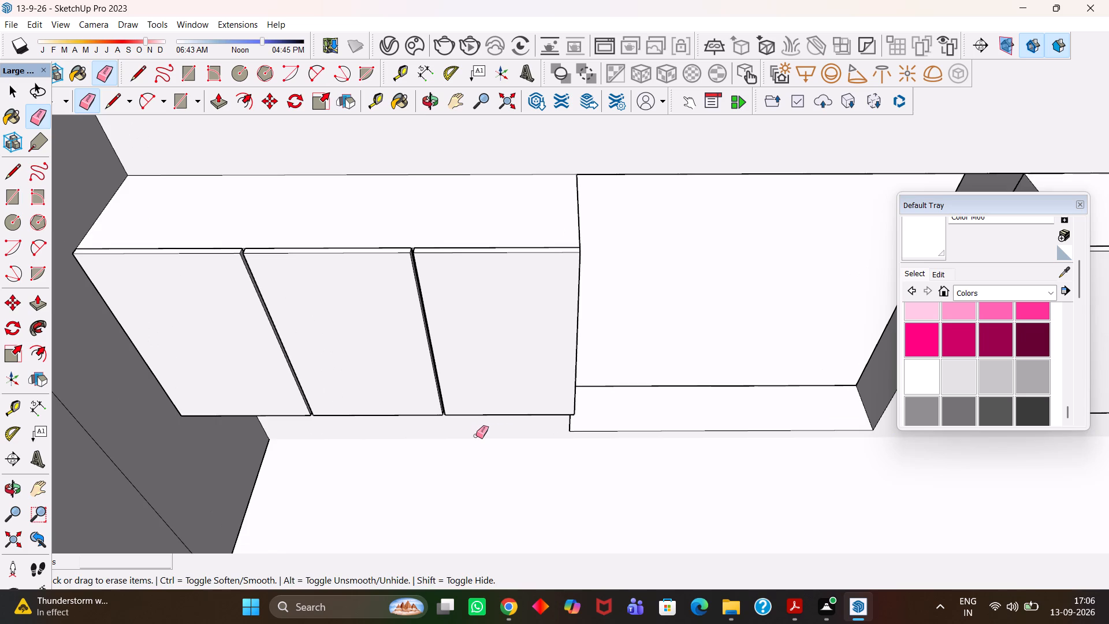
Save the model.
key(h)
scroll(472, 444, down, 11)
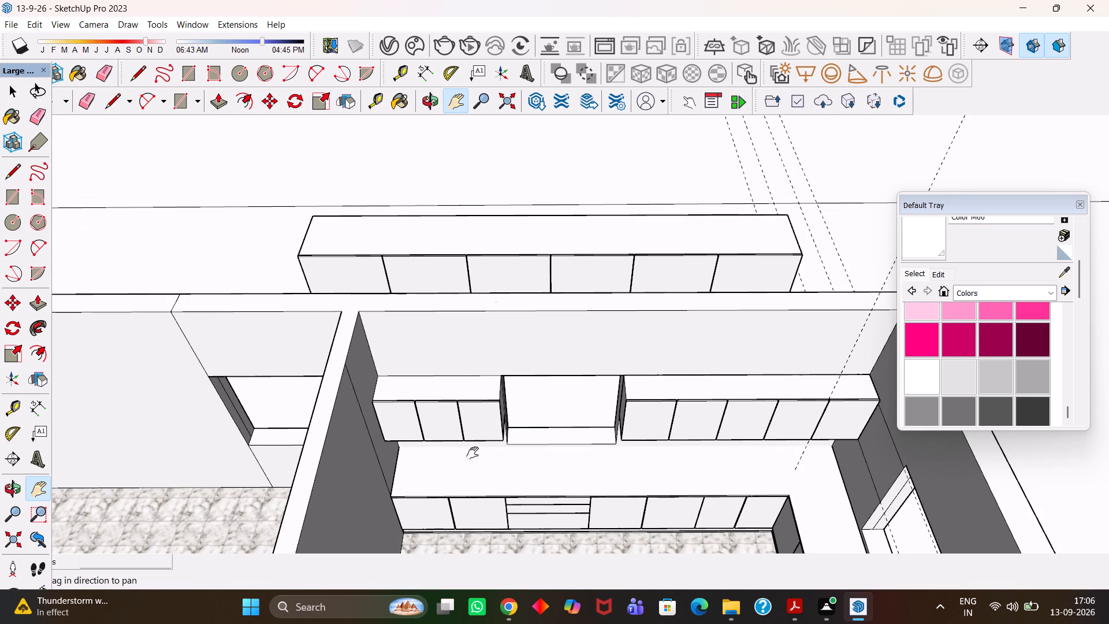
key(ctrl+s)
Paint the three new shutters, their cabinet body and the neighbouring upper cabinet unit across the gap with Color M01.
scroll(473, 454, down, 4)
scroll(586, 467, up, 3)
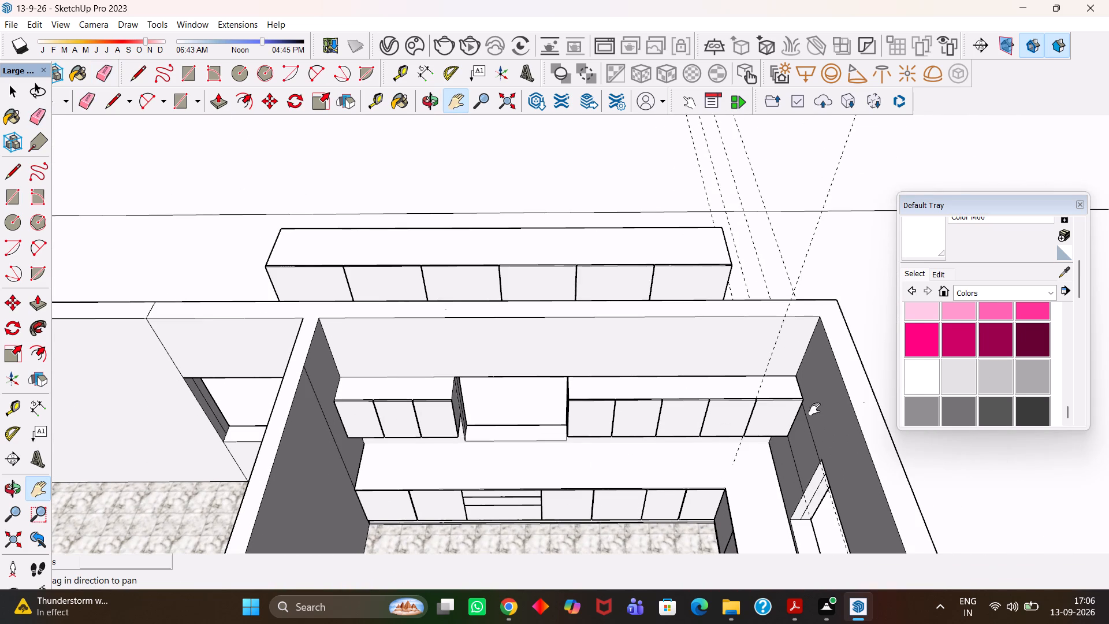
click(957, 373)
scroll(419, 398, up, 2)
click(426, 413)
click(411, 417)
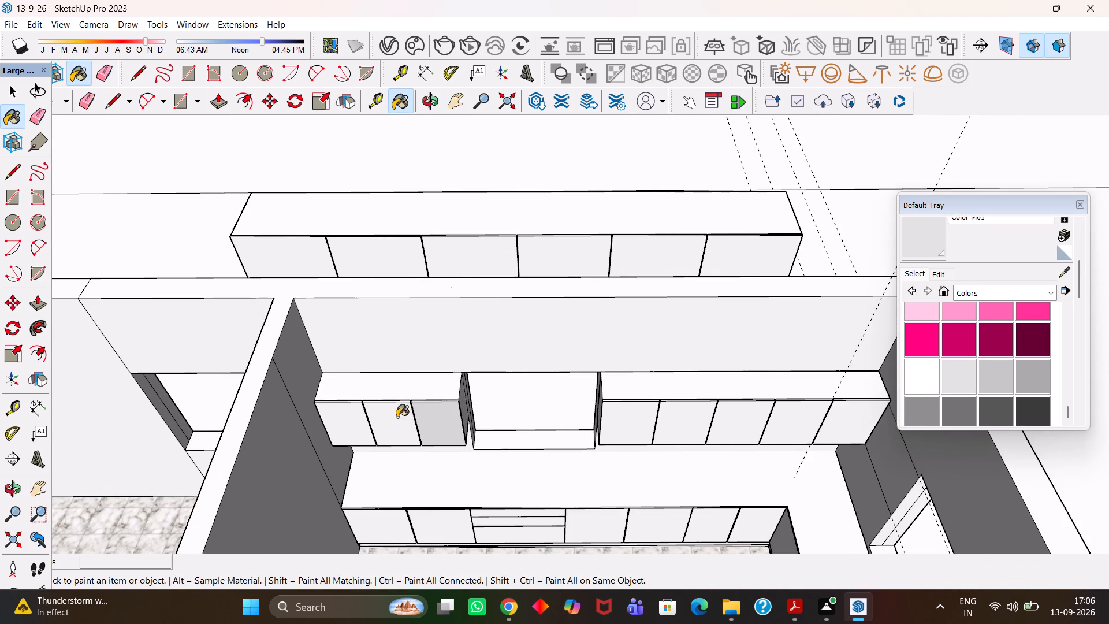
click(346, 421)
click(624, 422)
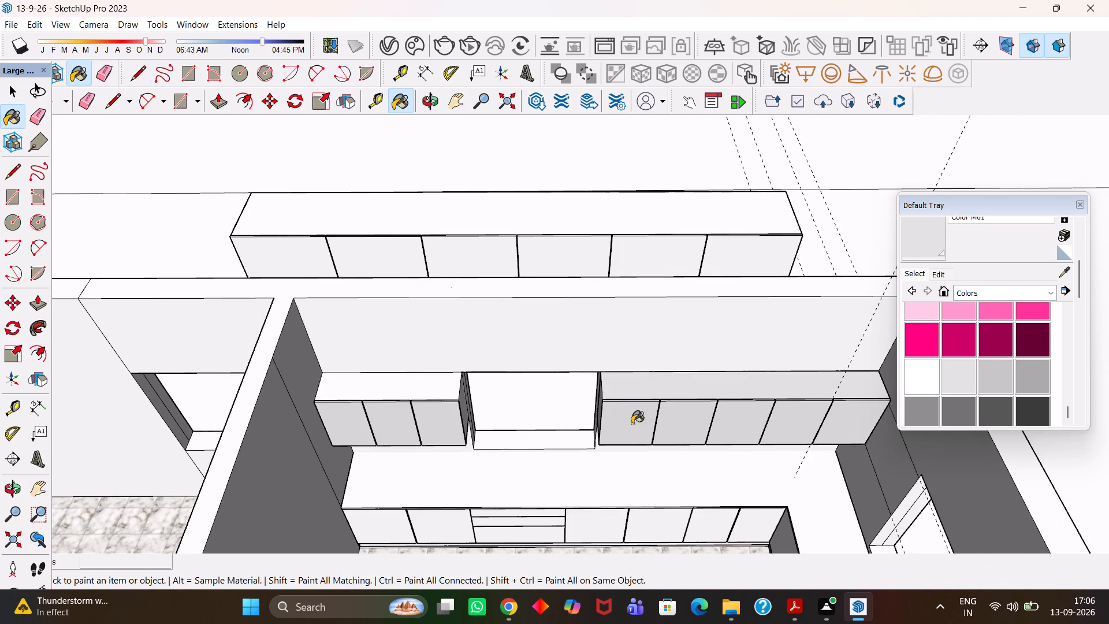
click(406, 390)
scroll(420, 400, up, 2)
middle_drag(476, 421, 350, 403)
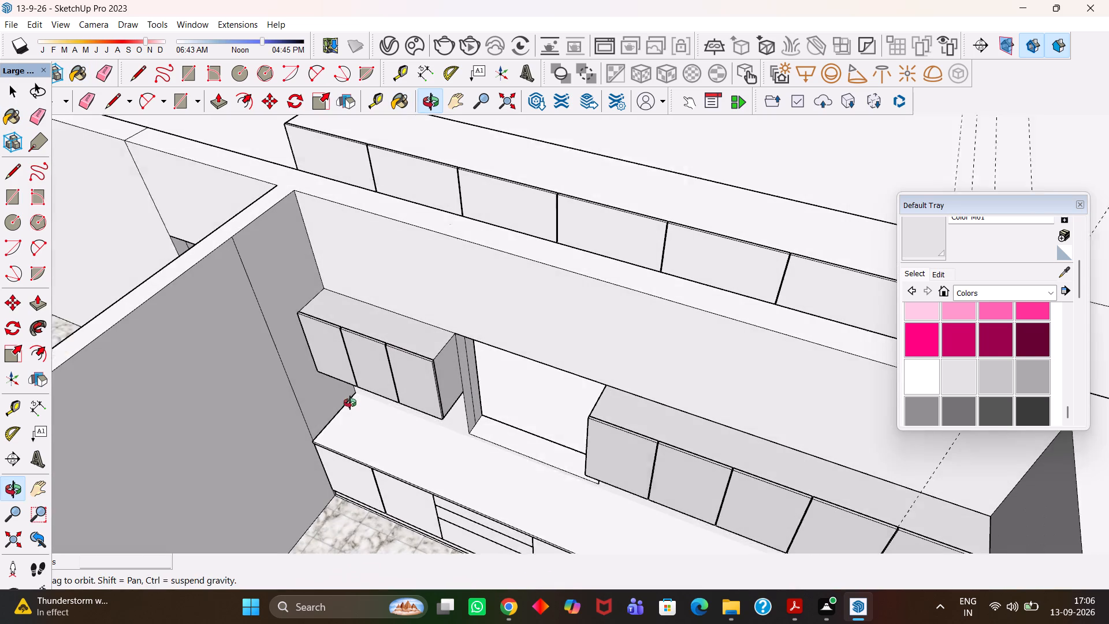
middle_drag(350, 403, 345, 398)
click(443, 386)
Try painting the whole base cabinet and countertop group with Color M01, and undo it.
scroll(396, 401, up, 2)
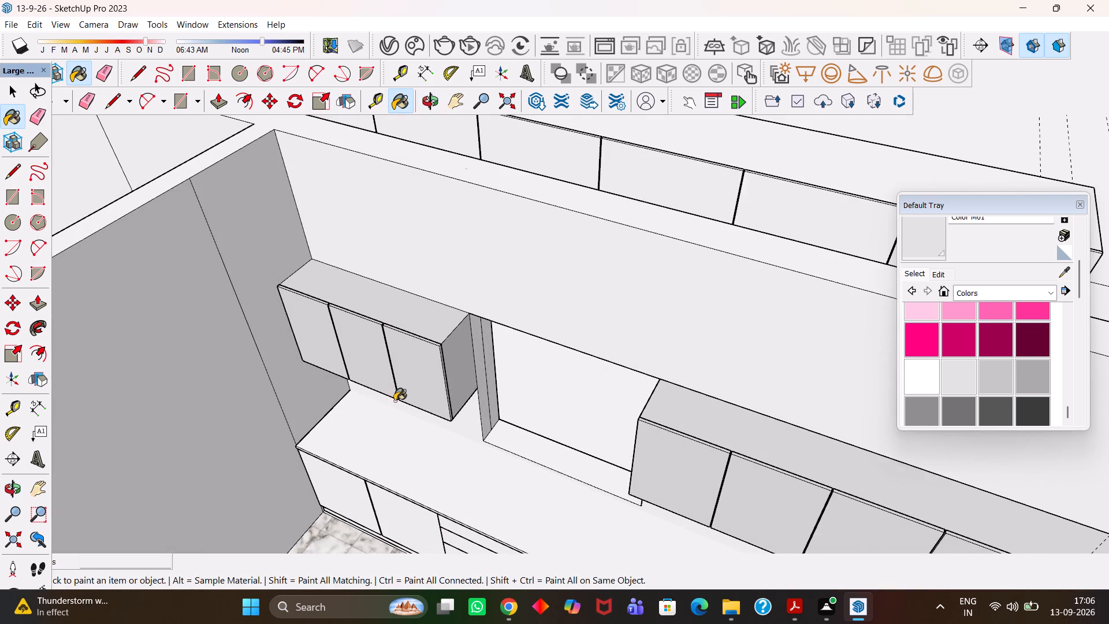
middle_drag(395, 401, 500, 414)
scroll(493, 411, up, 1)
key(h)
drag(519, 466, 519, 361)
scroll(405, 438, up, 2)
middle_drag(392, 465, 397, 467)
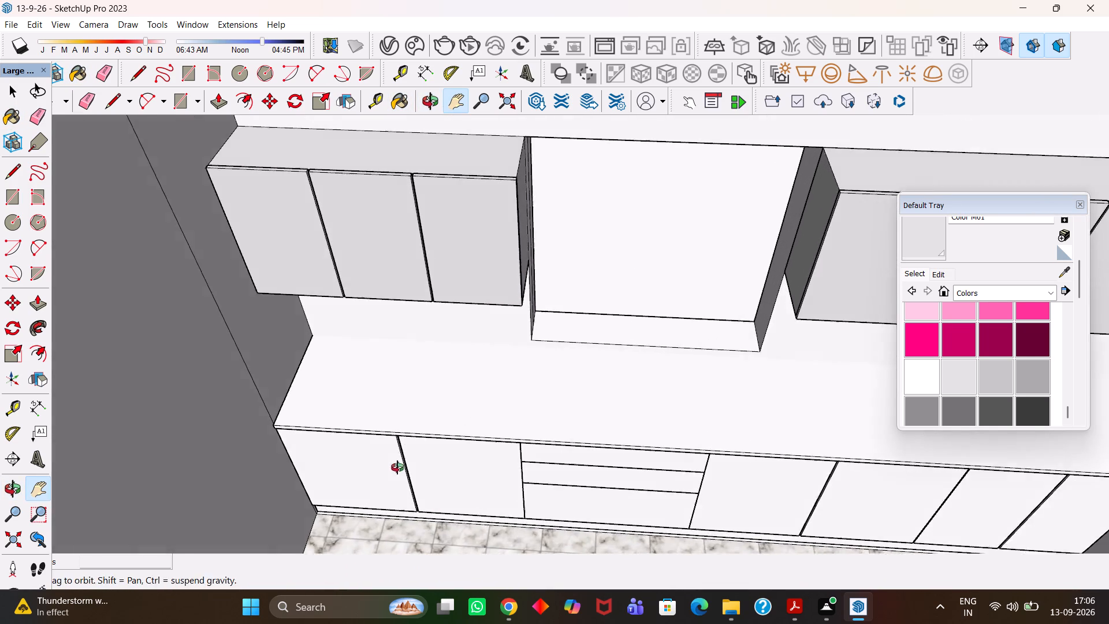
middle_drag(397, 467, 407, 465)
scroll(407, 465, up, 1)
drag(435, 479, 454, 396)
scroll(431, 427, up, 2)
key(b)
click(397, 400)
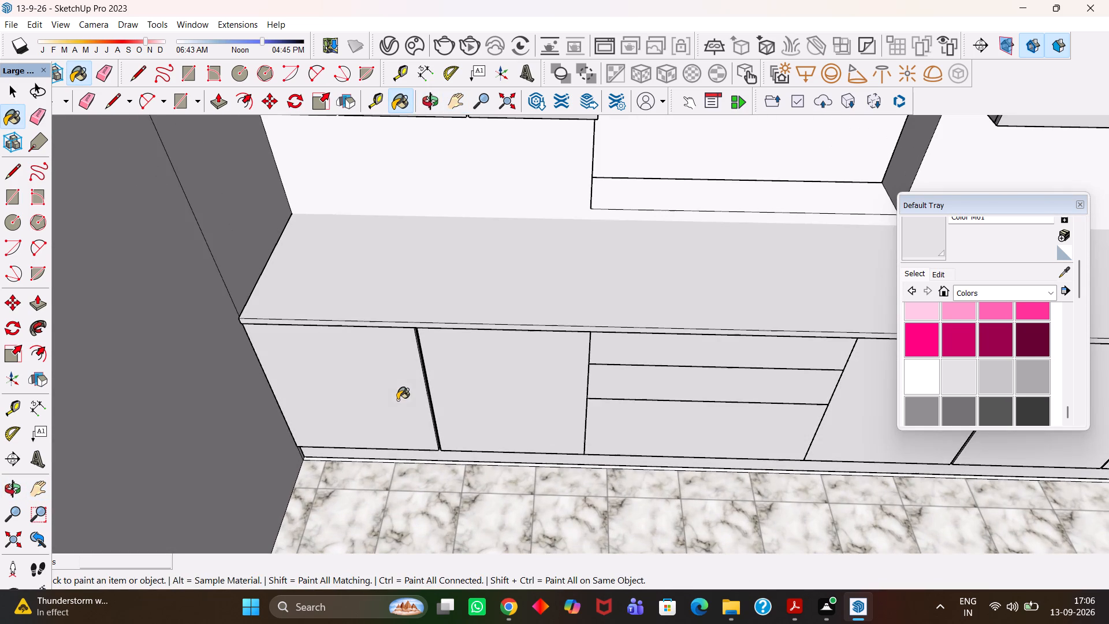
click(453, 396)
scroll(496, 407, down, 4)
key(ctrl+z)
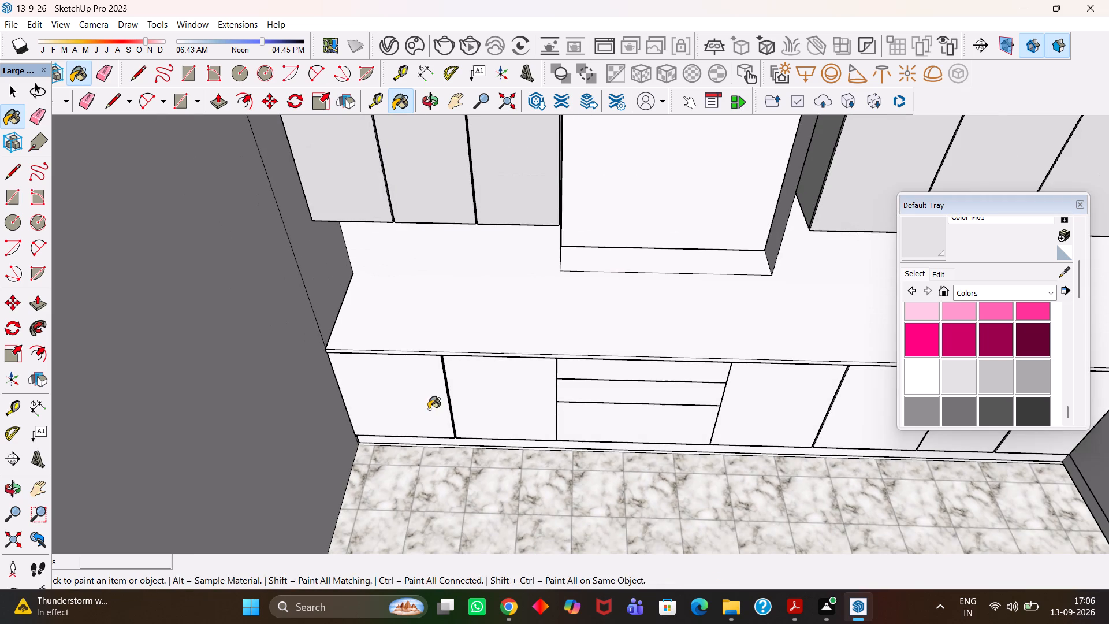
Inside the base cabinet group, paint the shutters, three drawer fronts and plinth of the run below the upper cabinets with Color M01.
key(space)
double_click(420, 410)
key(b)
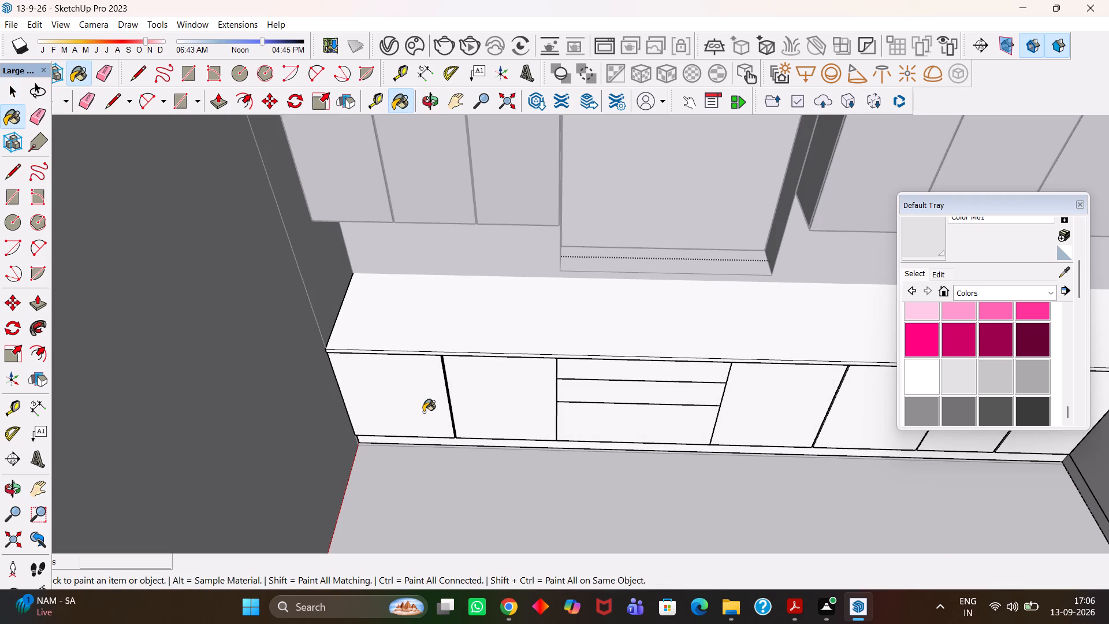
click(423, 412)
click(484, 403)
click(593, 421)
click(585, 400)
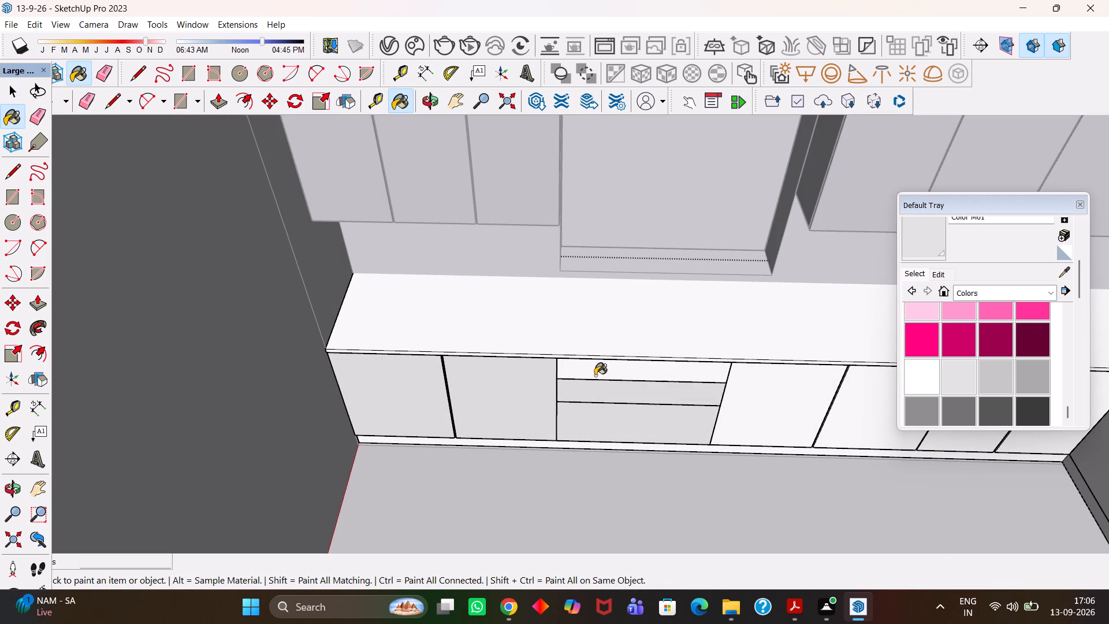
click(595, 376)
click(762, 421)
click(873, 443)
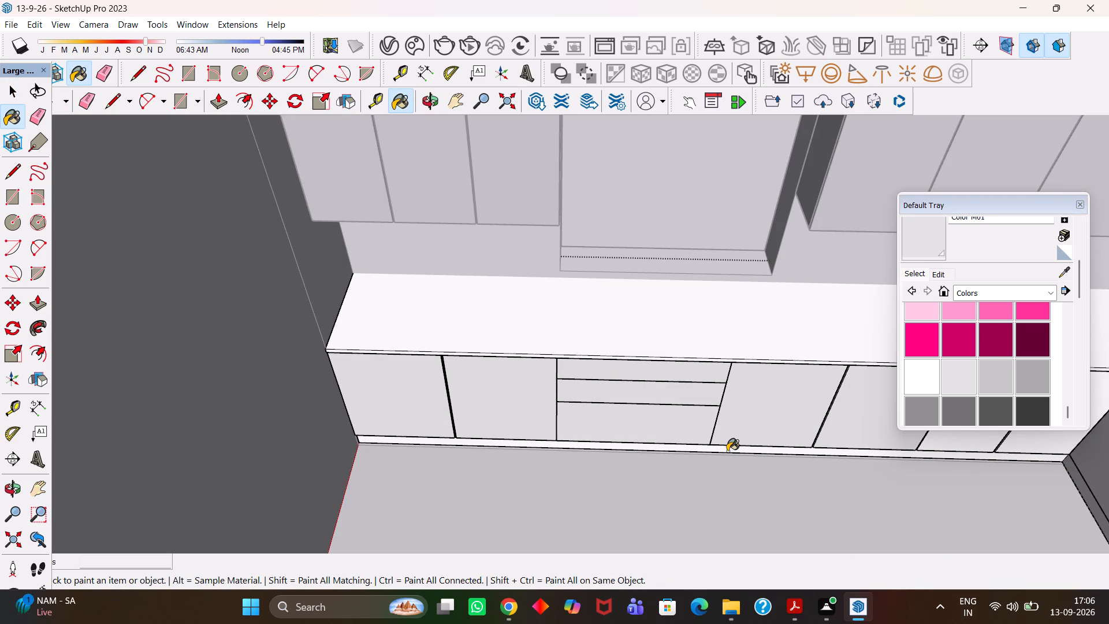
click(725, 450)
key(h)
drag(754, 445, 539, 462)
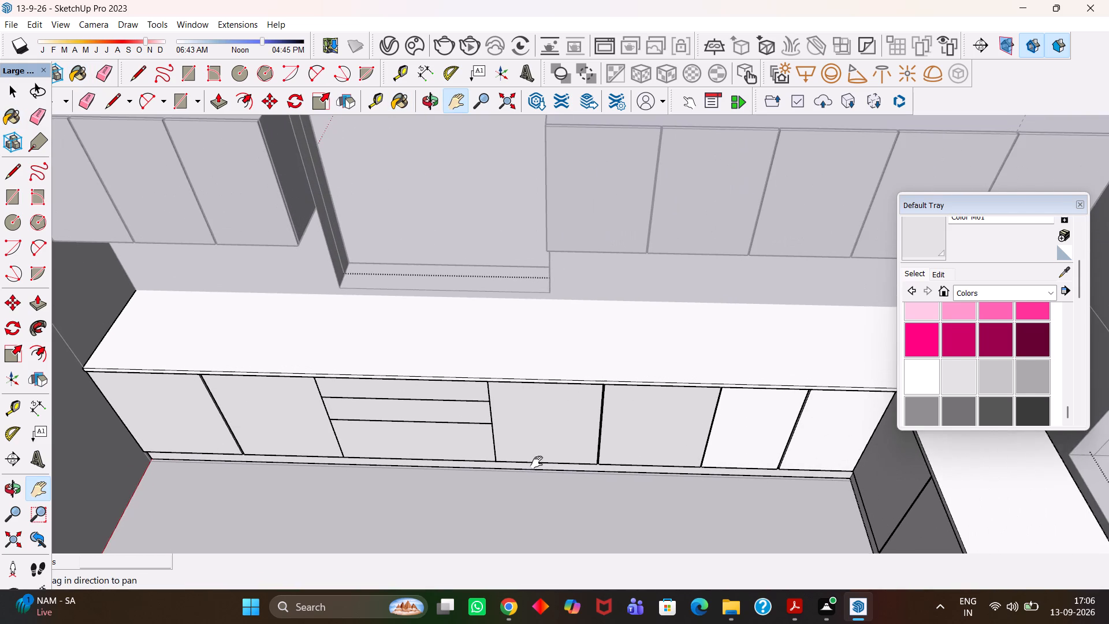
drag(706, 468, 647, 472)
key(b)
click(685, 448)
click(753, 452)
Paint the five shutters and the plinth of the adjoining base cabinet run around the corner with Color M01.
middle_drag(668, 444, 679, 448)
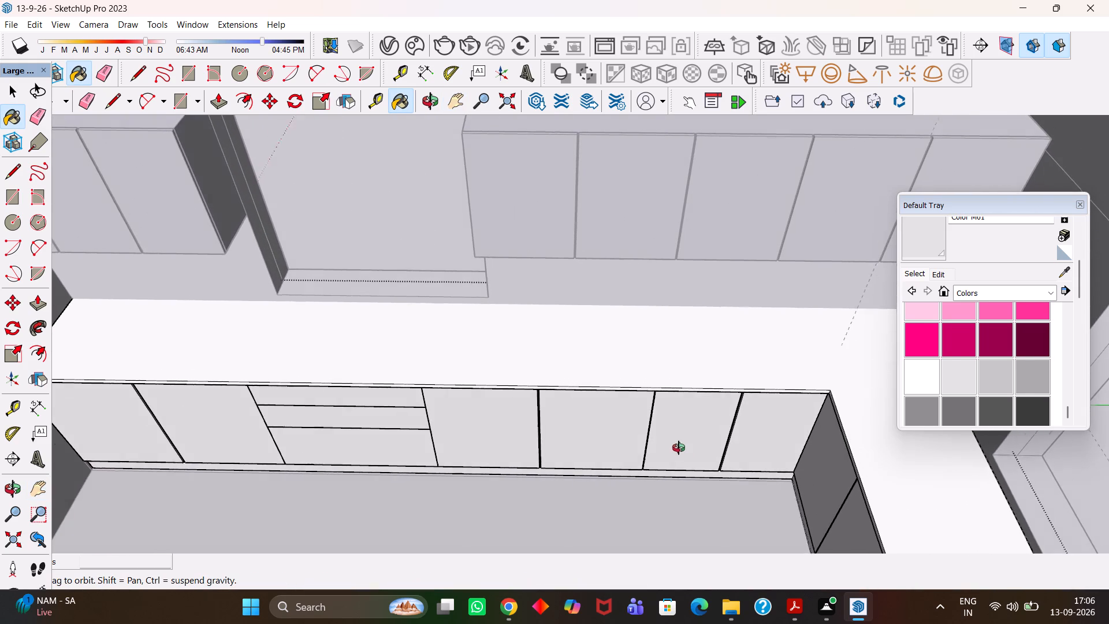
middle_drag(679, 448, 760, 447)
key(h)
drag(738, 447, 542, 483)
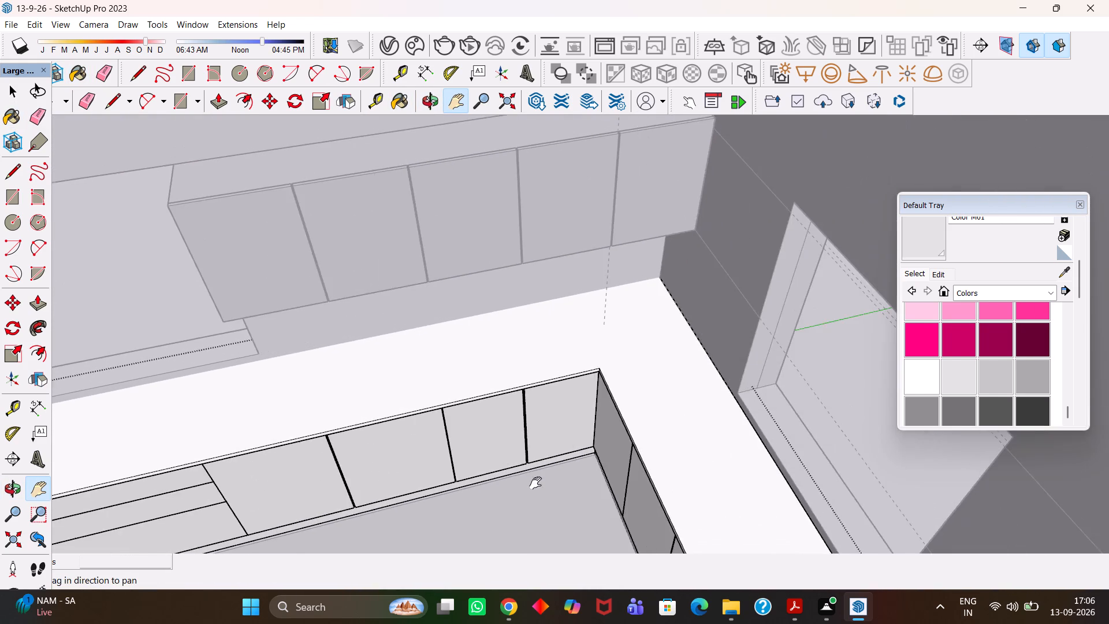
middle_drag(520, 483, 716, 451)
scroll(716, 451, up, 1)
drag(695, 465, 592, 419)
middle_drag(535, 417, 545, 421)
key(b)
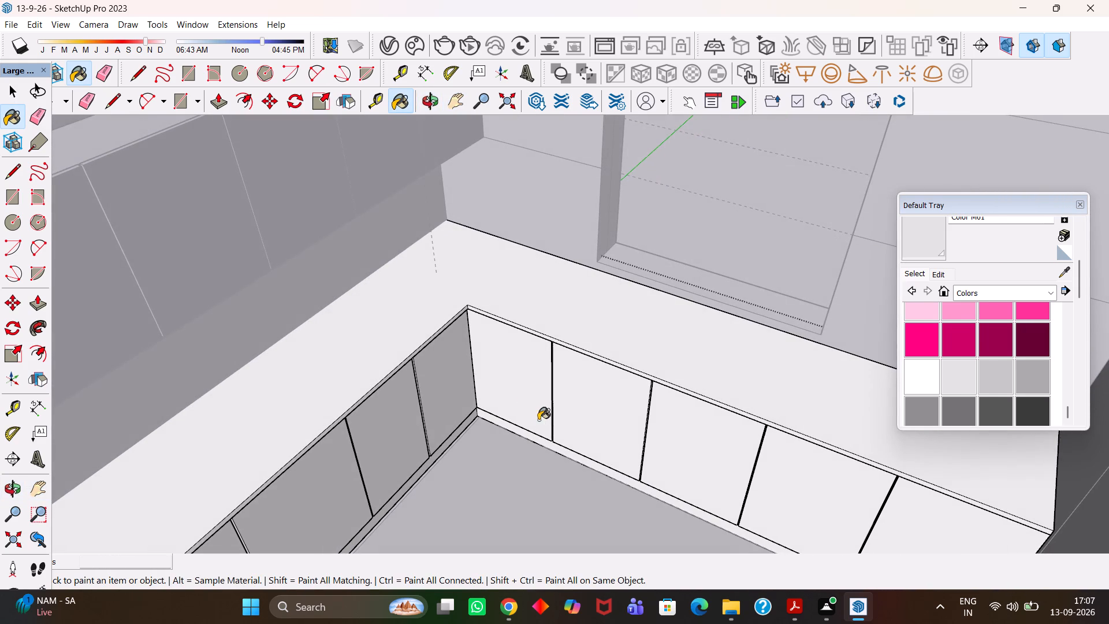
click(513, 404)
click(597, 413)
click(678, 444)
click(780, 471)
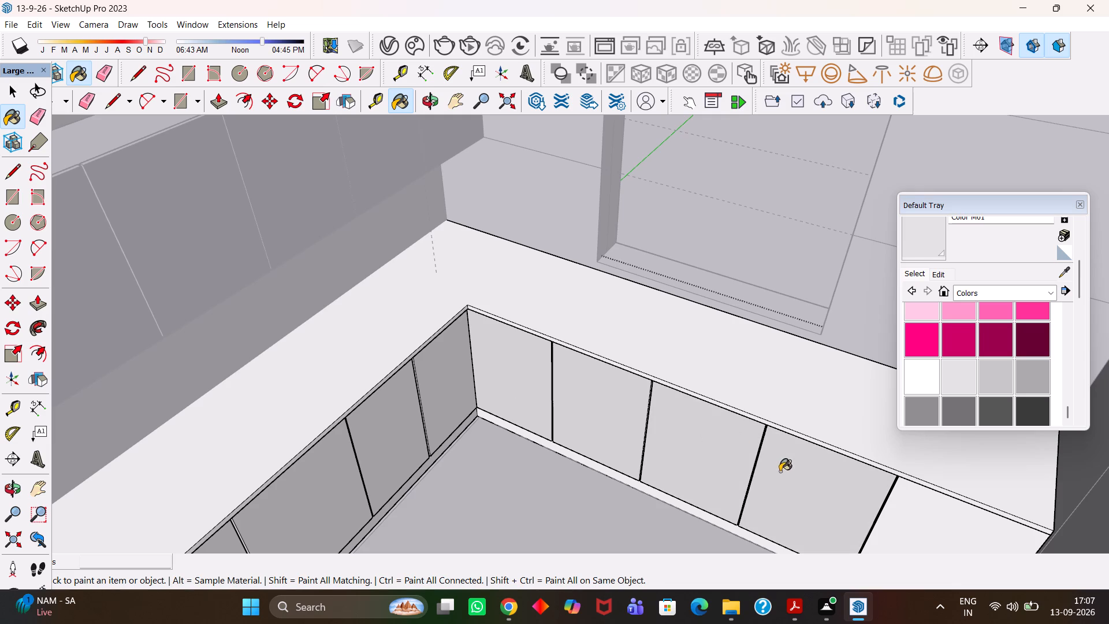
scroll(663, 494, up, 2)
click(669, 497)
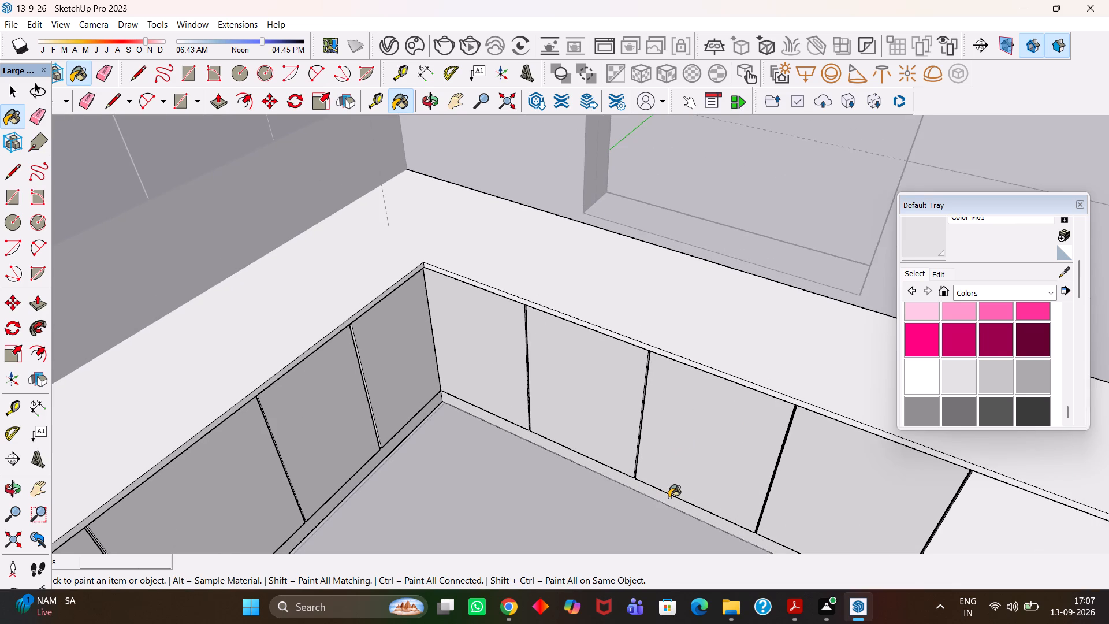
key(h)
drag(769, 496, 575, 410)
middle_drag(575, 422, 591, 427)
key(b)
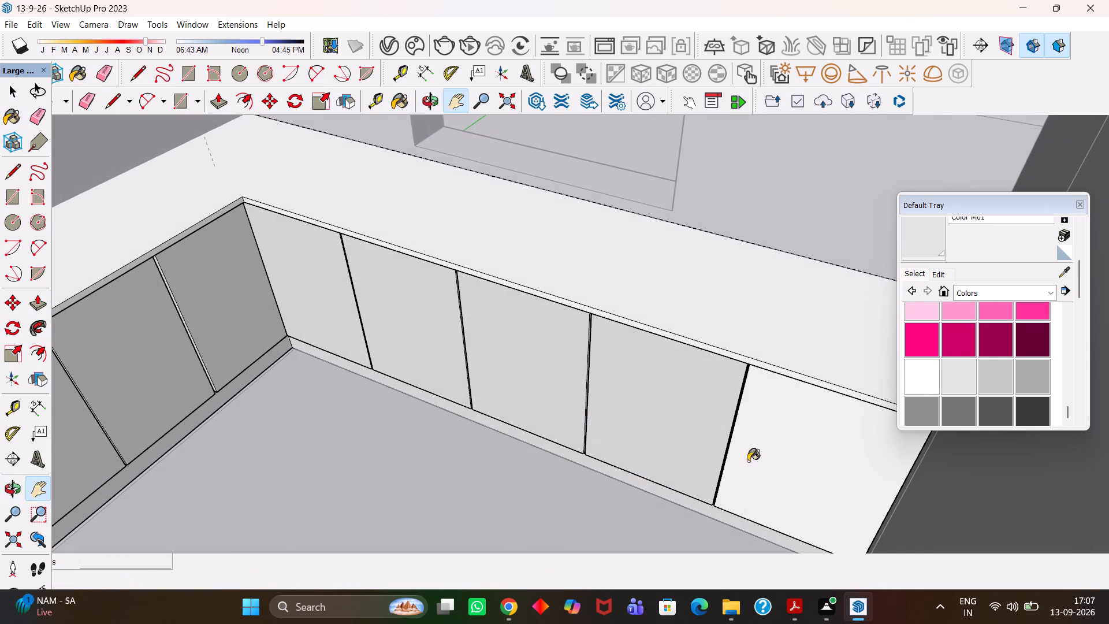
click(827, 460)
Apply the Marble Carrara Gold Floor Tile material from the Tile collection to the L-shaped kitchen countertop.
scroll(691, 433, down, 3)
click(1000, 291)
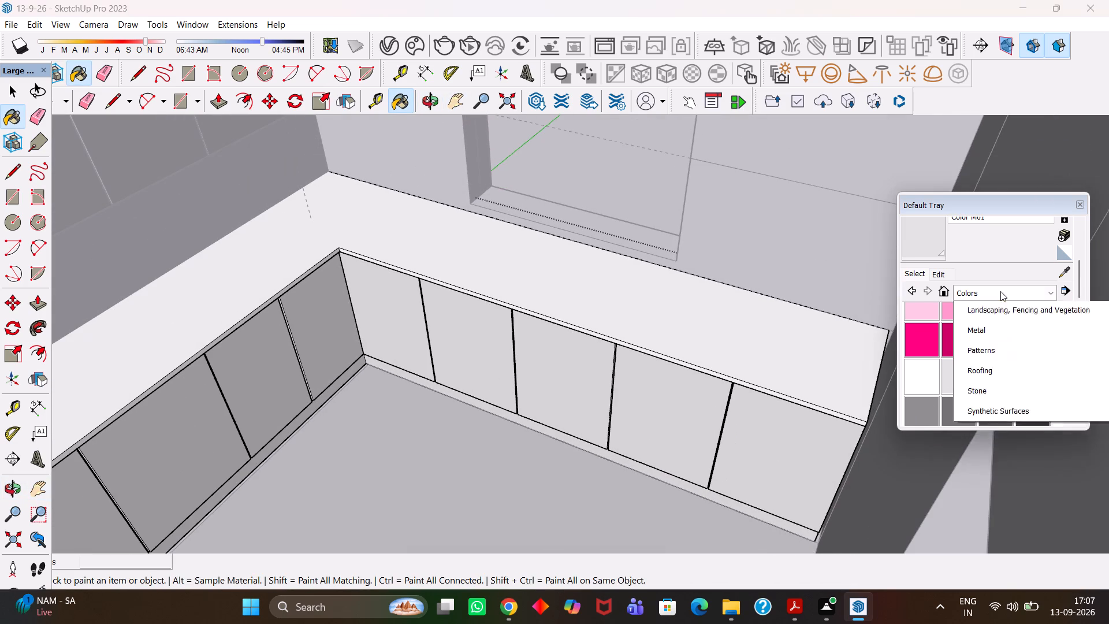
scroll(981, 451, down, 2)
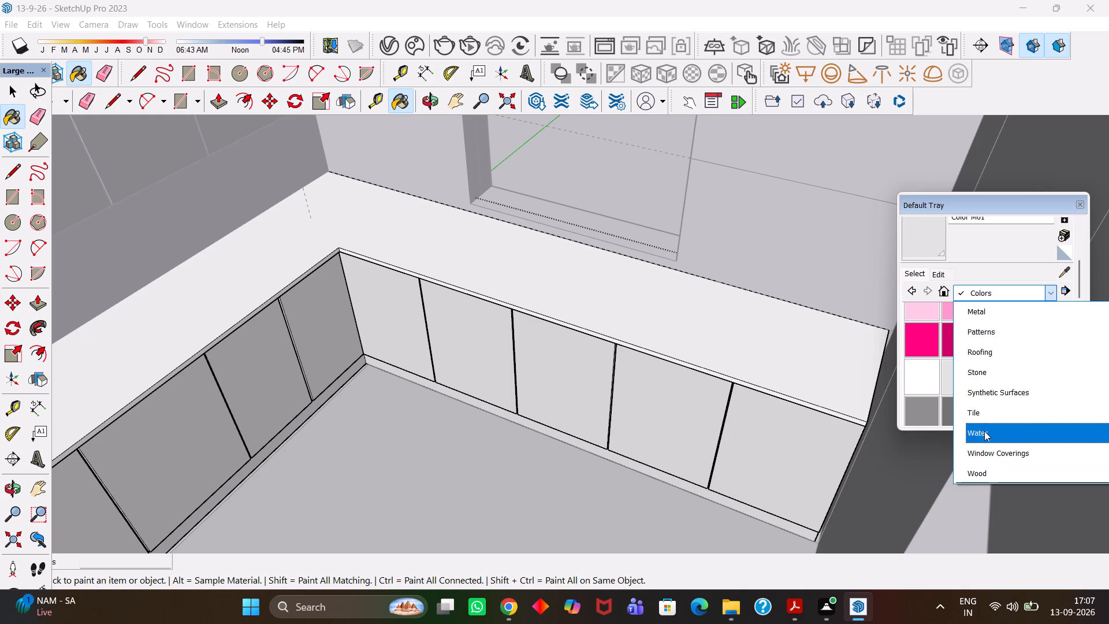
click(985, 421)
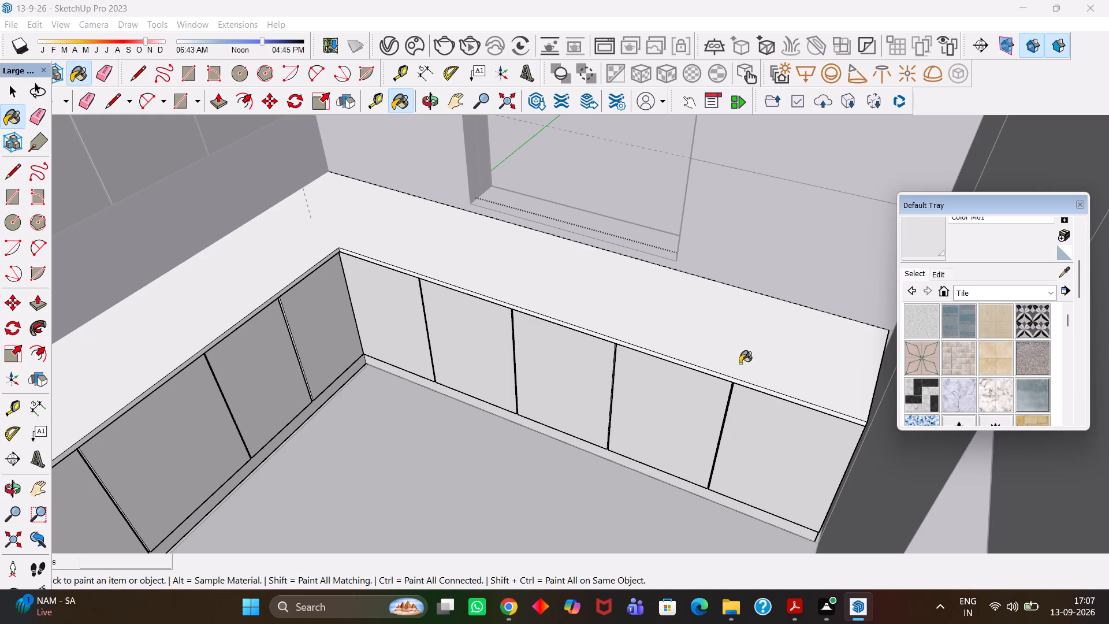
click(978, 387)
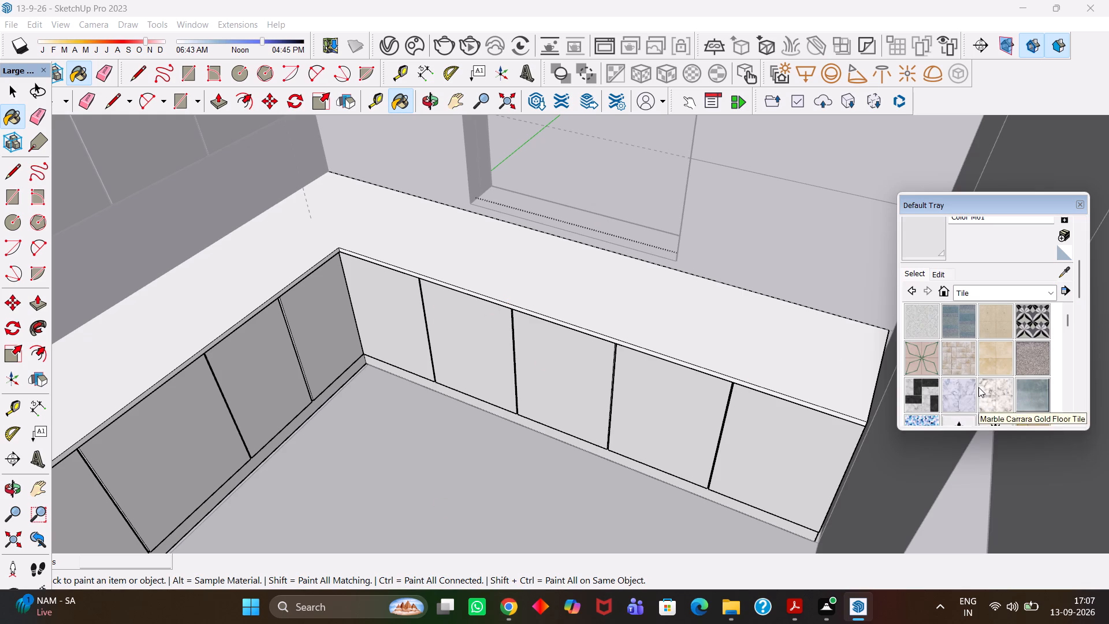
click(704, 361)
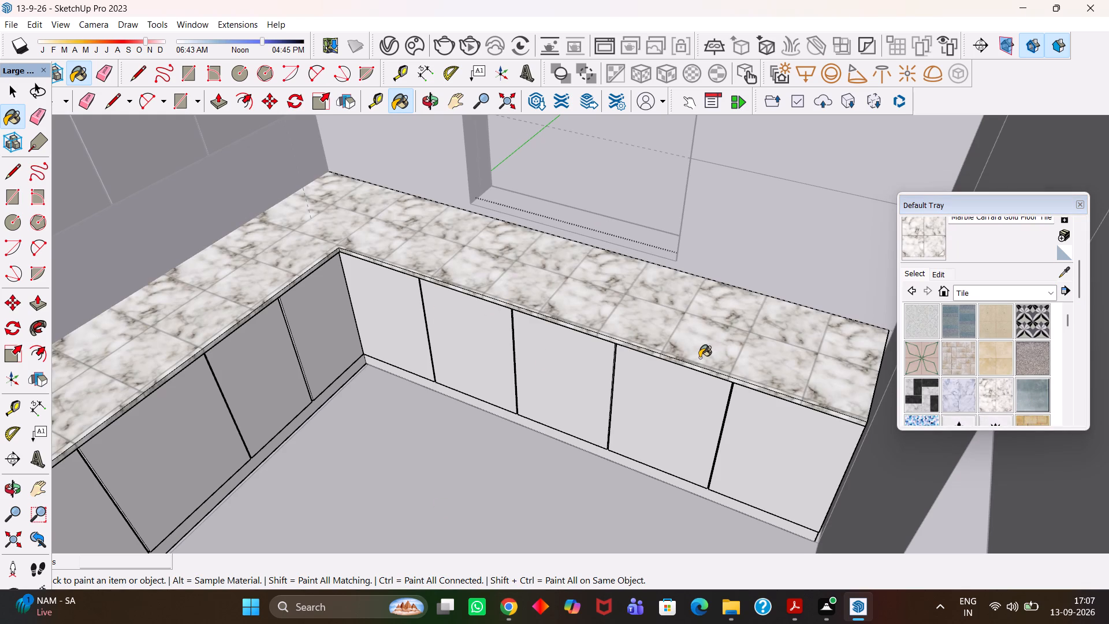
Close the Default Tray so the kitchen model is unobstructed.
scroll(699, 358, down, 6)
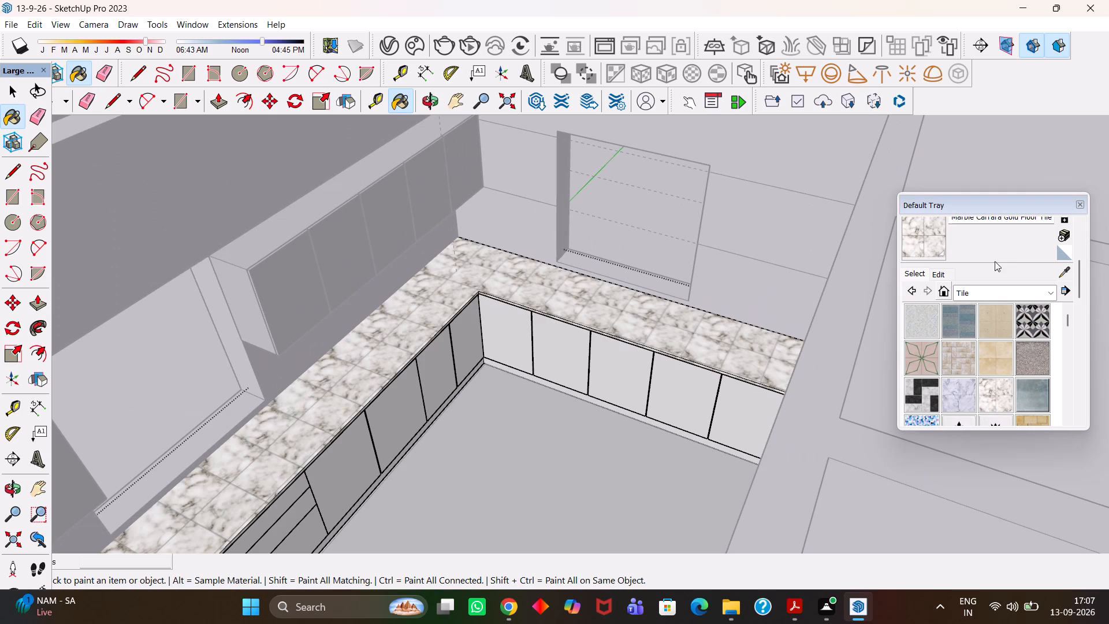
click(1082, 205)
scroll(657, 326, down, 4)
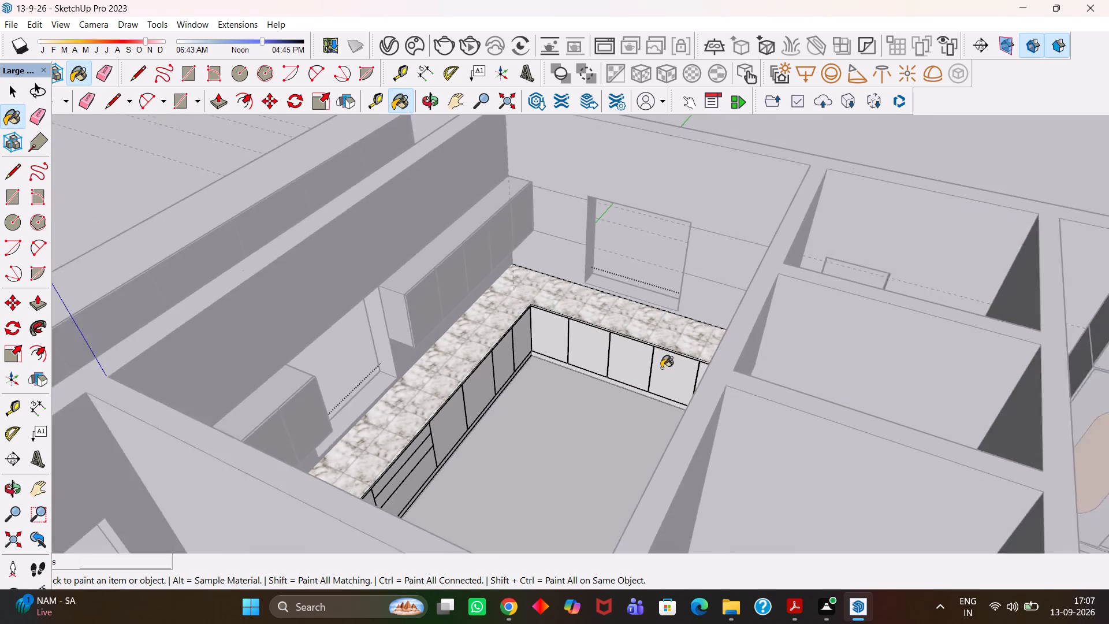
middle_drag(656, 372, 490, 426)
scroll(483, 428, up, 3)
key(h)
scroll(446, 310, up, 2)
drag(463, 309, 529, 361)
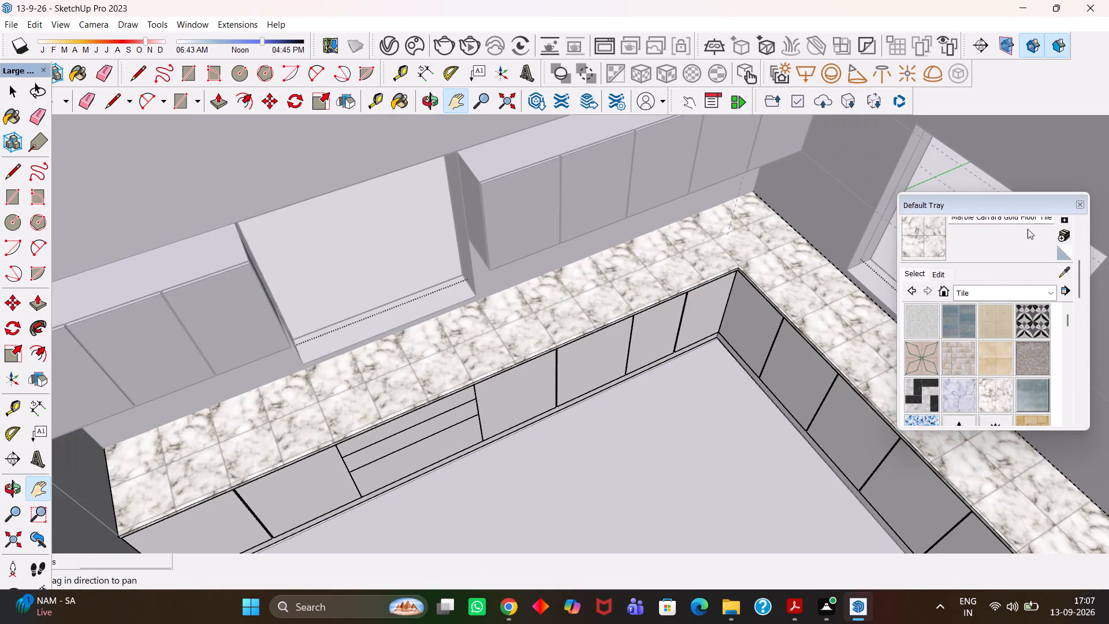
click(1080, 204)
Move the six-shutter overhead cabinet from outside the house about 5' 1" to the kitchen's inner wall corner, above the upper cabinets.
scroll(602, 426, down, 5)
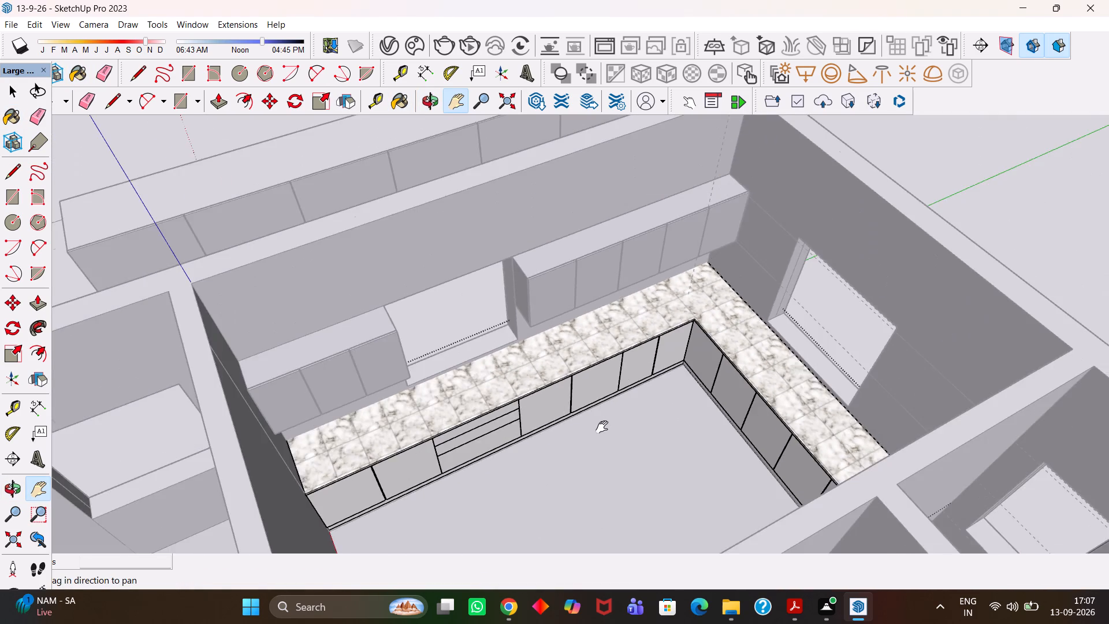
scroll(602, 427, down, 2)
middle_drag(617, 445, 514, 450)
scroll(514, 450, down, 4)
key(h)
drag(513, 411, 544, 459)
middle_drag(576, 477, 520, 459)
key(space)
scroll(541, 452, up, 1)
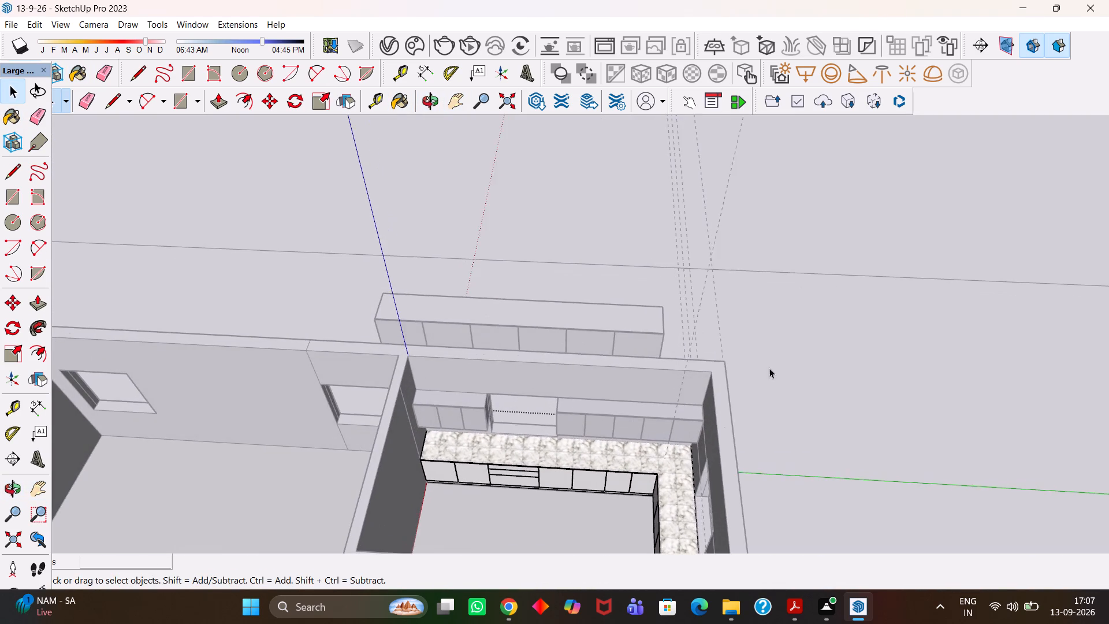
click(837, 328)
click(602, 328)
middle_drag(610, 323, 628, 330)
scroll(628, 330, up, 2)
key(m)
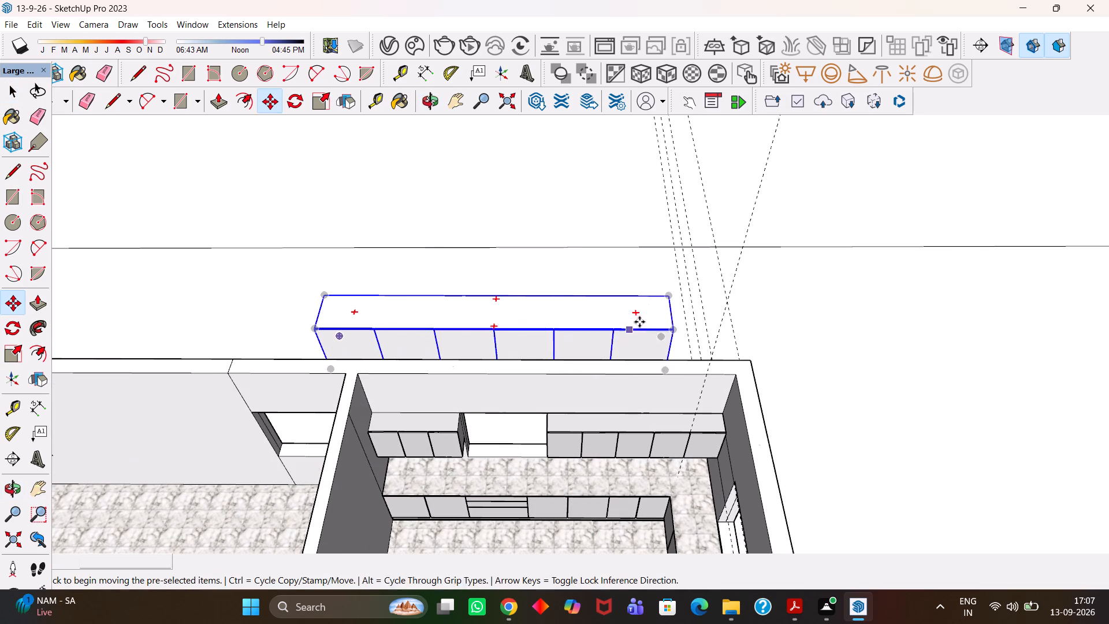
click(665, 296)
click(734, 374)
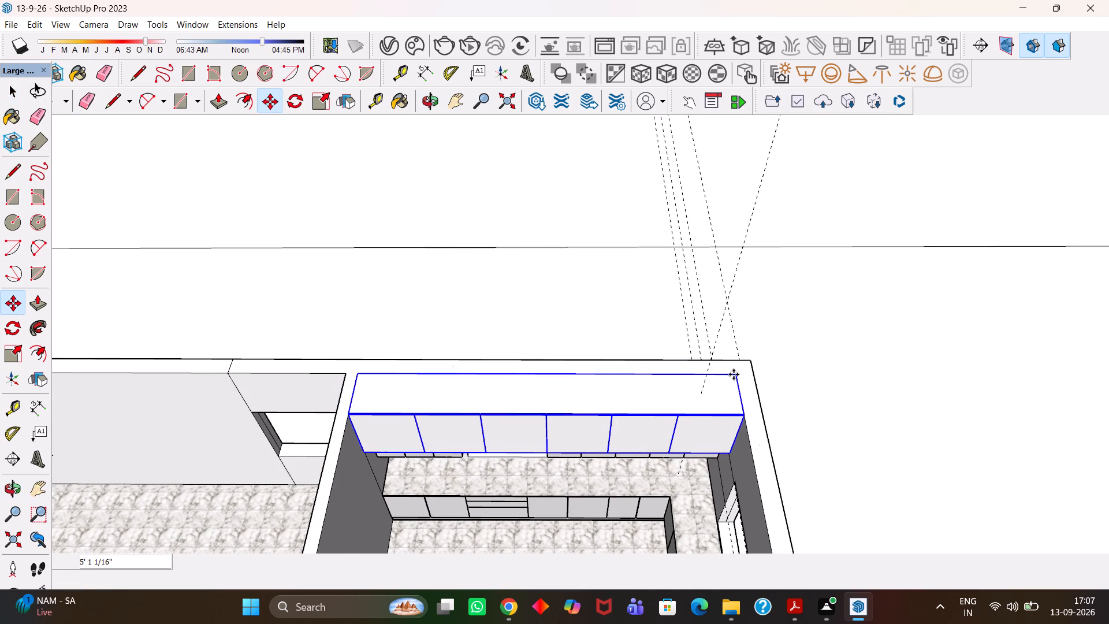
Examine how the moved overhead cabinet sits against the upper cabinets, window and walls, and leave nothing selected.
key(h)
scroll(601, 440, down, 1)
scroll(568, 475, up, 3)
middle_click(563, 478)
scroll(565, 479, up, 3)
middle_click(565, 479)
key(h)
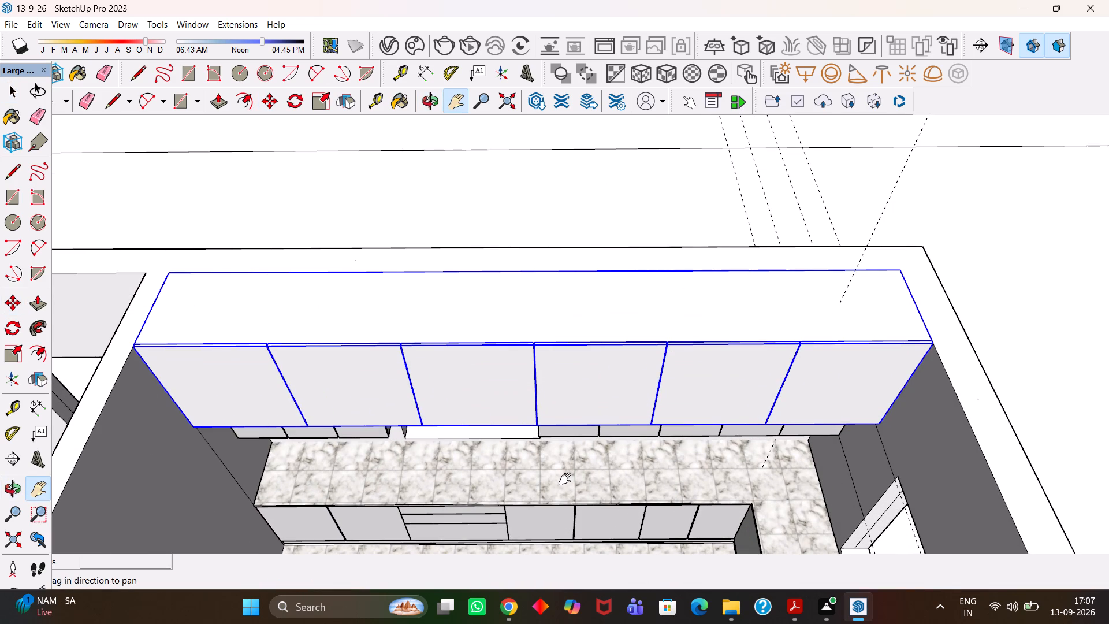
scroll(565, 479, up, 9)
scroll(566, 480, down, 5)
key(h)
middle_drag(525, 500, 524, 494)
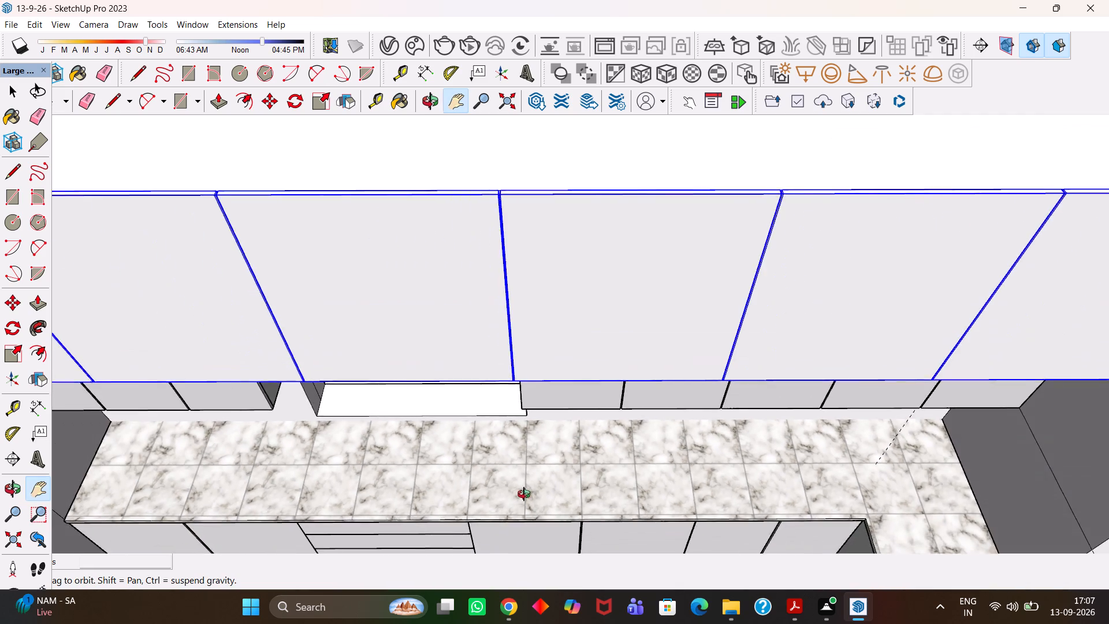
middle_drag(524, 494, 568, 350)
key(space)
click(434, 356)
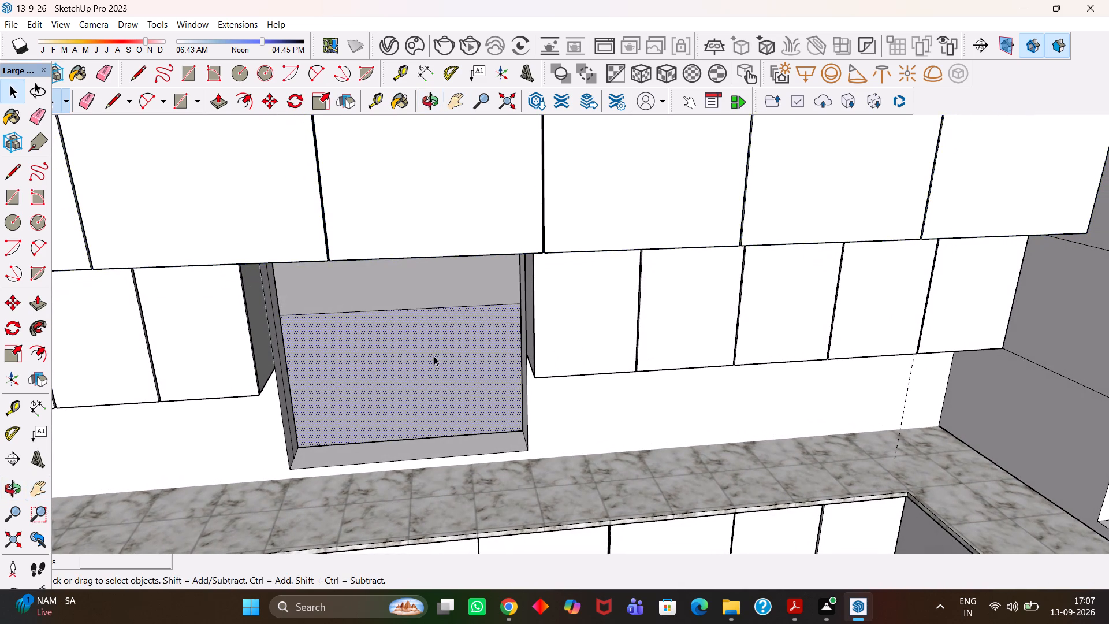
key(h)
scroll(434, 356, down, 7)
drag(557, 272, 559, 412)
drag(554, 300, 550, 427)
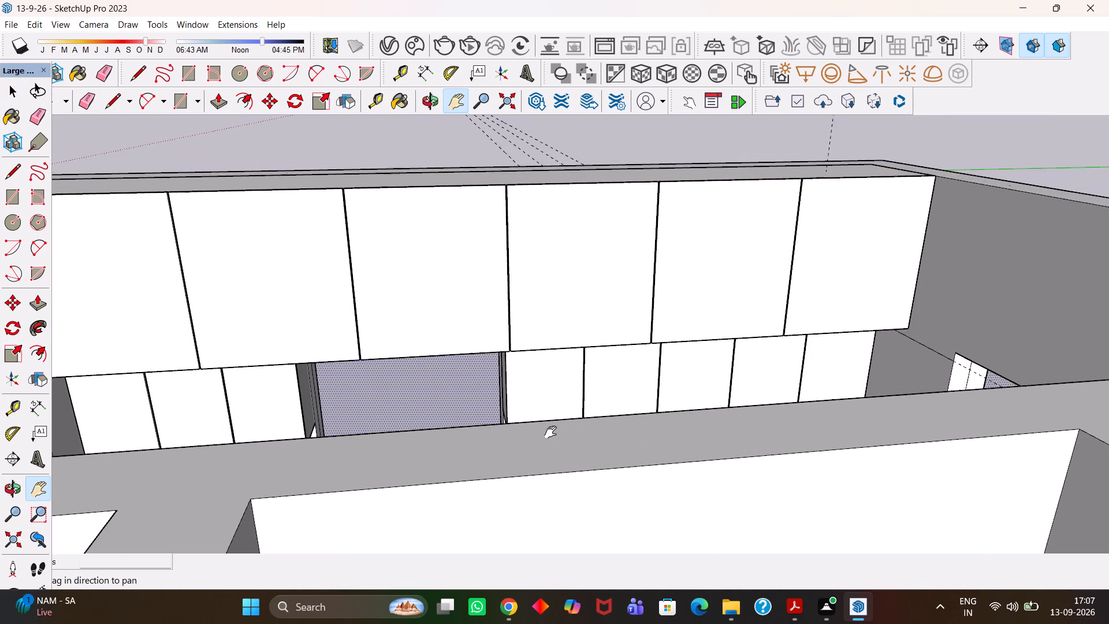
scroll(550, 432, down, 4)
middle_drag(560, 368, 515, 475)
key(h)
scroll(515, 475, down, 3)
drag(519, 477, 605, 446)
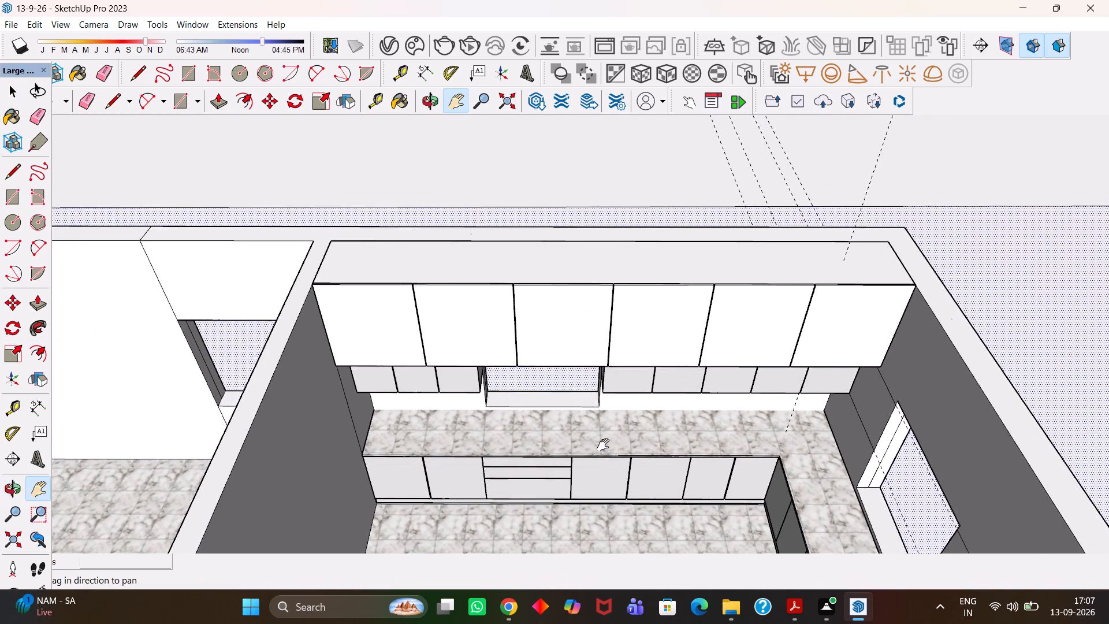
scroll(602, 445, down, 8)
middle_drag(499, 421, 618, 422)
scroll(610, 425, down, 1)
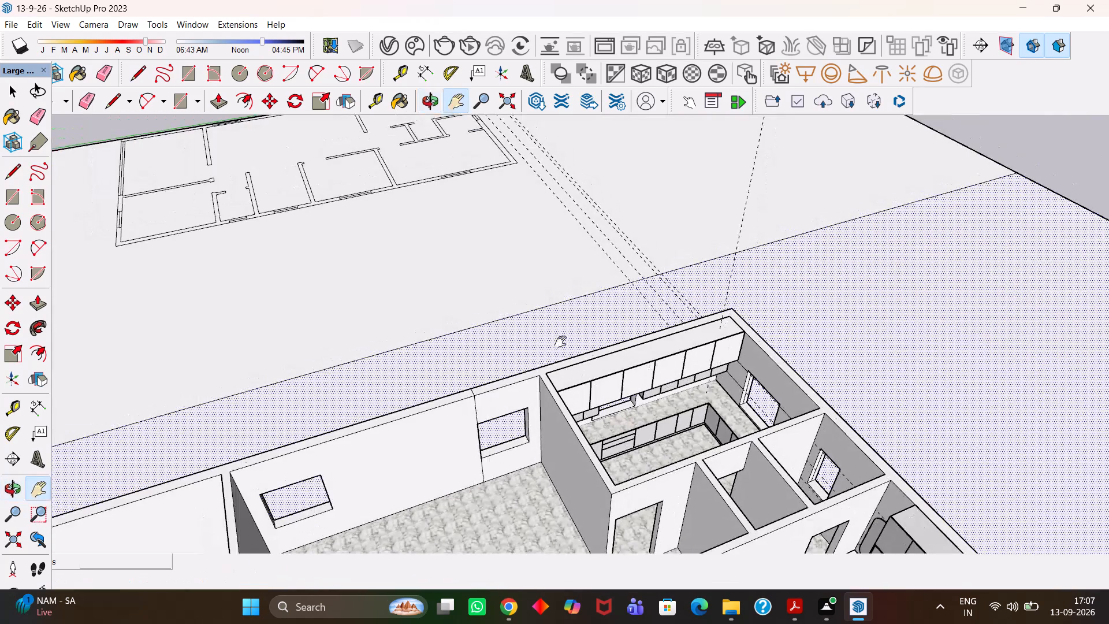
key(space)
click(456, 254)
click(1022, 143)
Save the house model.
key(h)
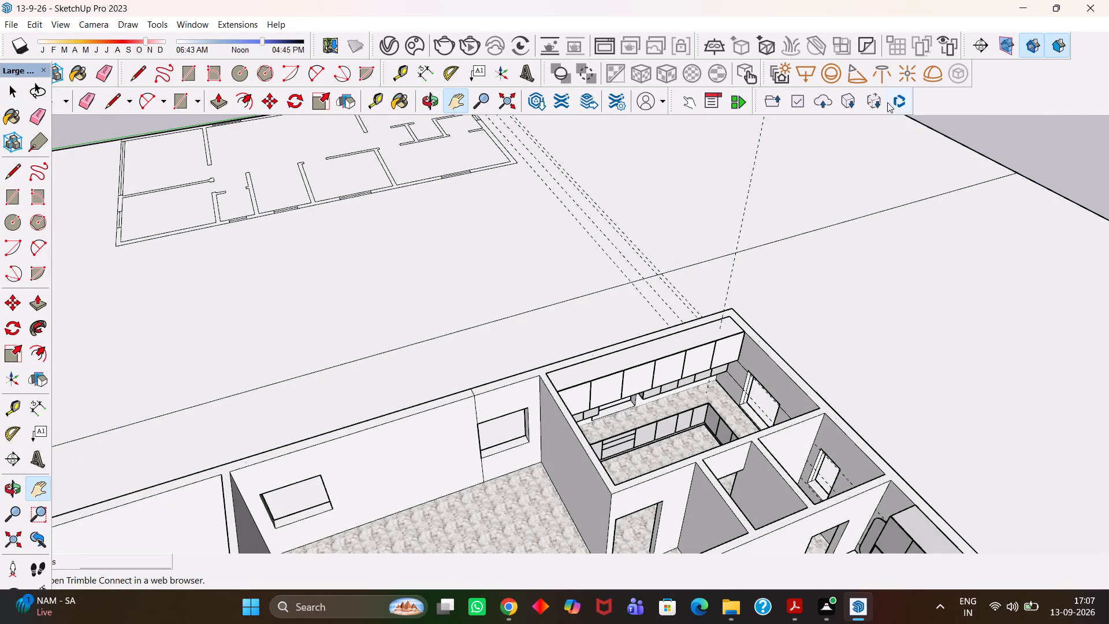
scroll(703, 429, up, 2)
middle_drag(697, 432, 639, 435)
scroll(639, 435, up, 2)
key(ctrl+s)
scroll(650, 439, up, 3)
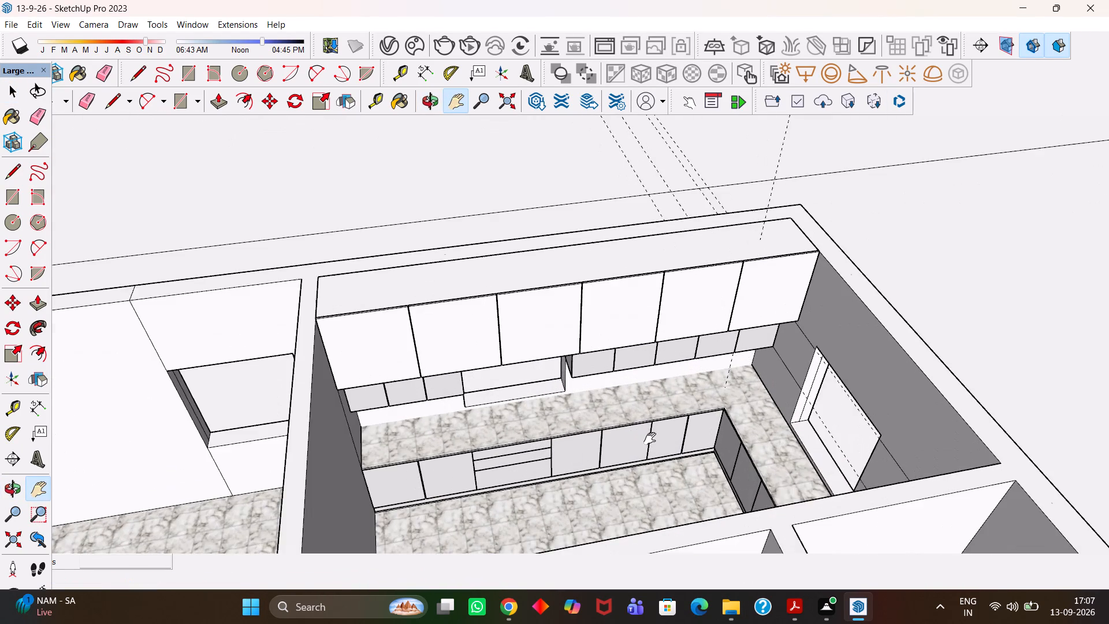
Search the Chaos Cosmos library for wood and show only the downloaded assets.
scroll(634, 427, up, 1)
click(411, 47)
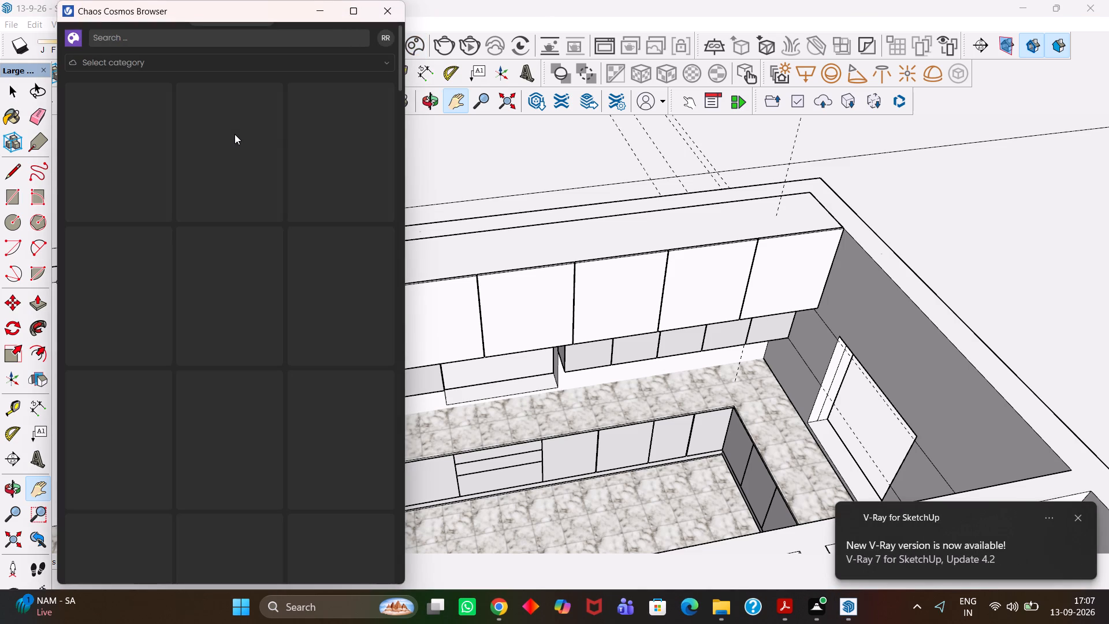
click(131, 38)
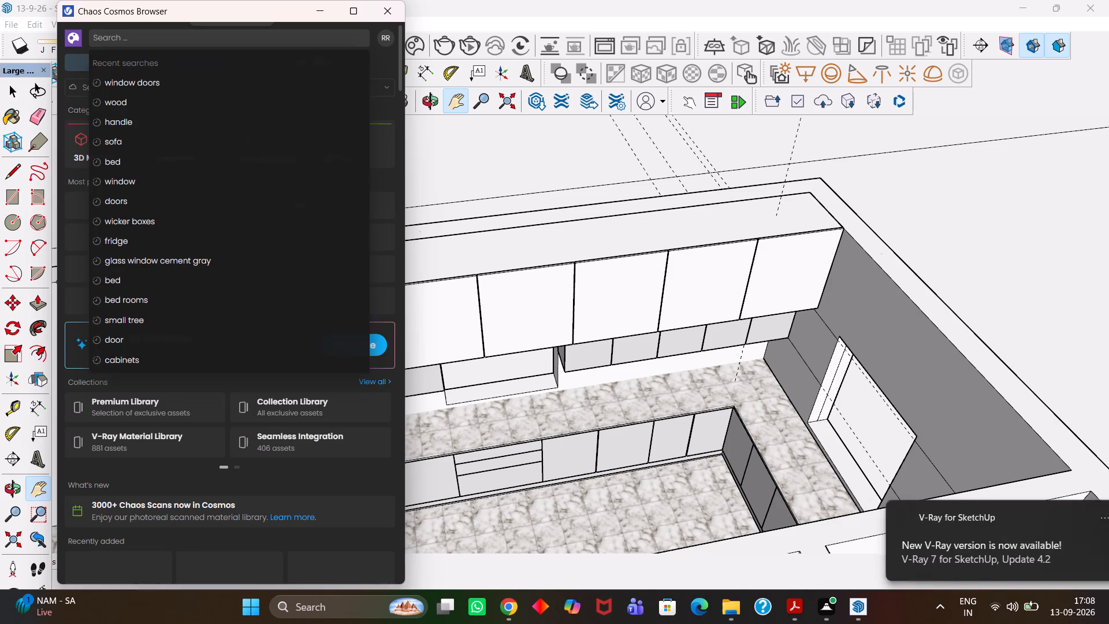
click(122, 36)
click(118, 98)
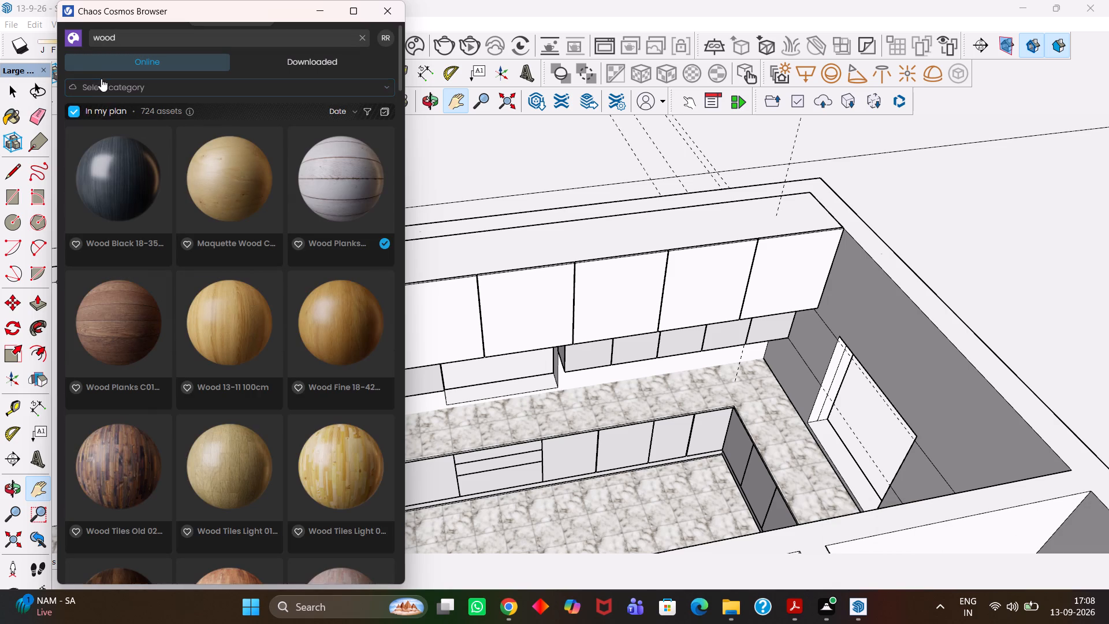
click(82, 88)
click(296, 70)
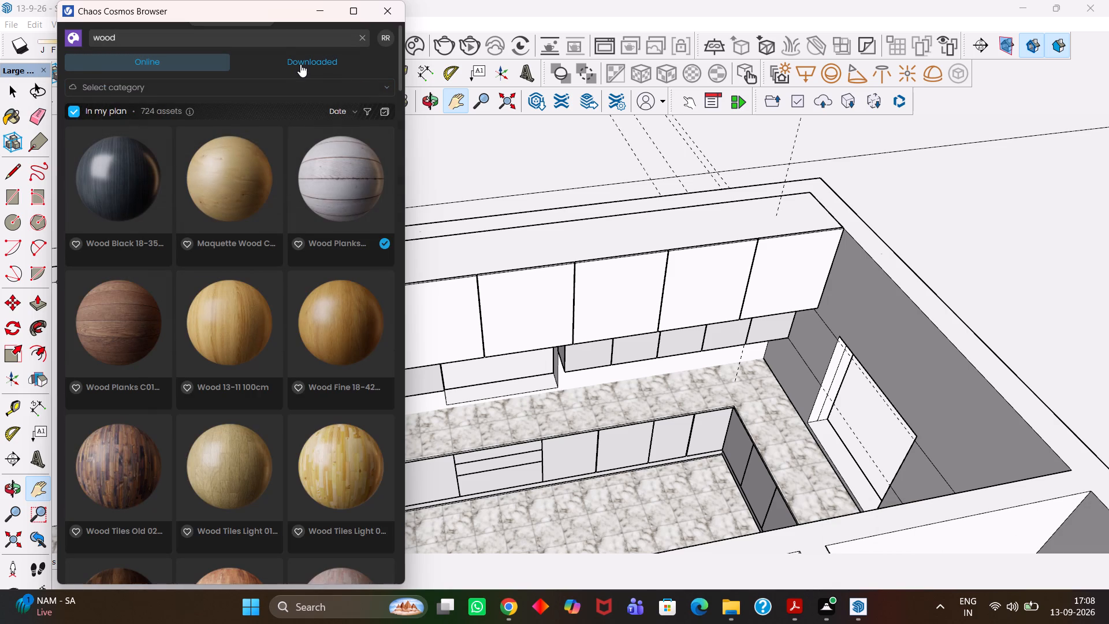
click(300, 62)
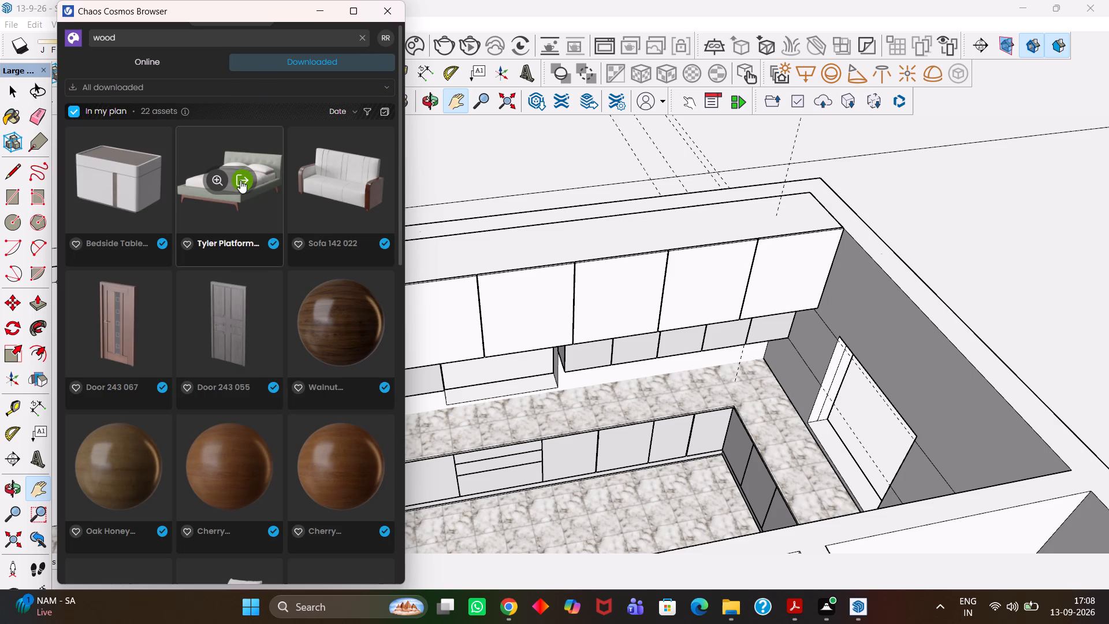
Import the Tyler Platform Bed and place it on the floor of the bedroom with the oval-panelled wardrobe, headboard towards the wardrobe.
double_click(240, 180)
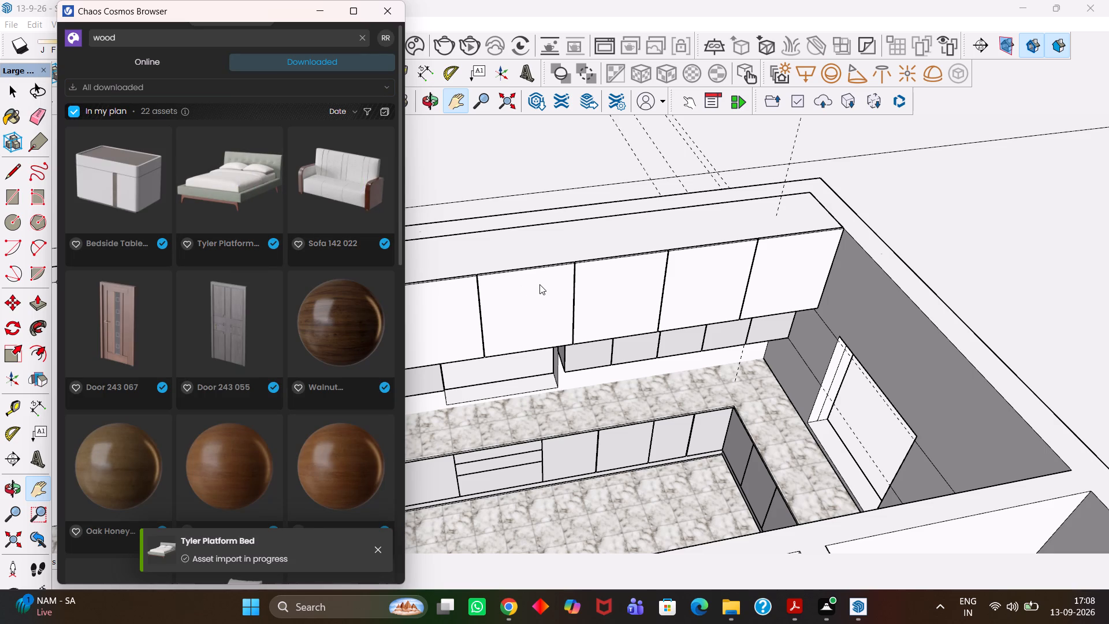
scroll(539, 283, down, 1)
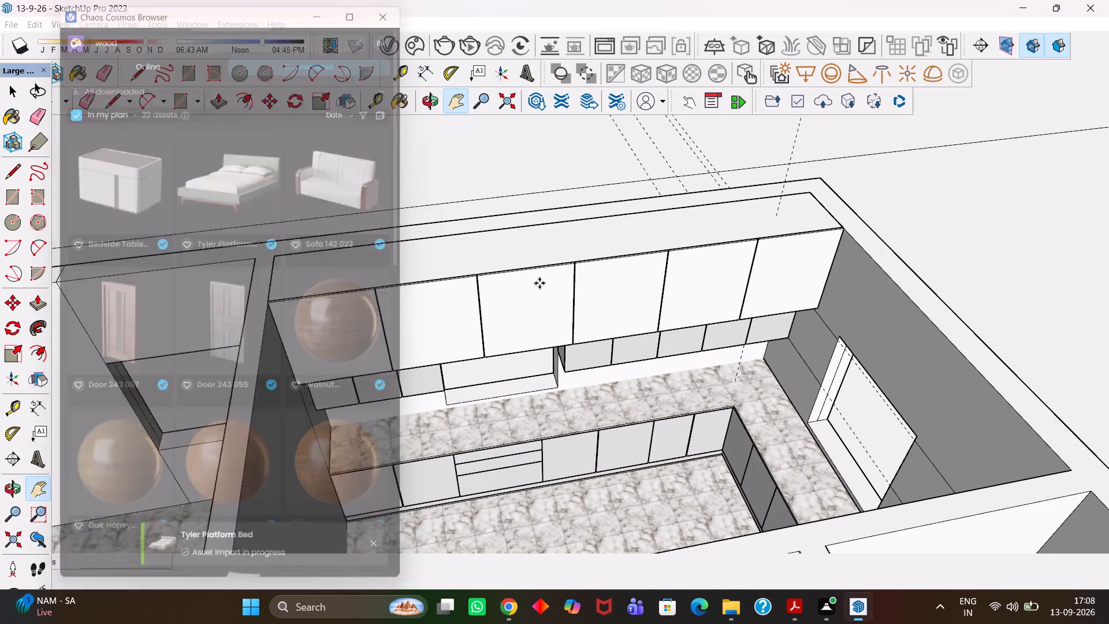
scroll(539, 283, down, 1)
scroll(492, 296, down, 8)
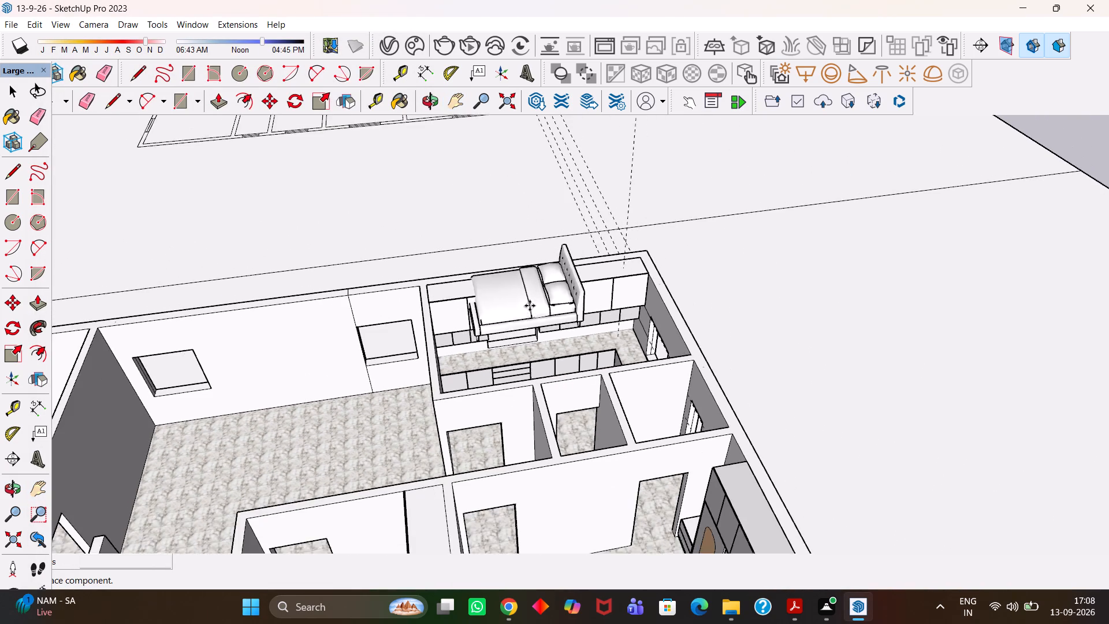
scroll(548, 283, down, 3)
middle_drag(550, 280, 525, 383)
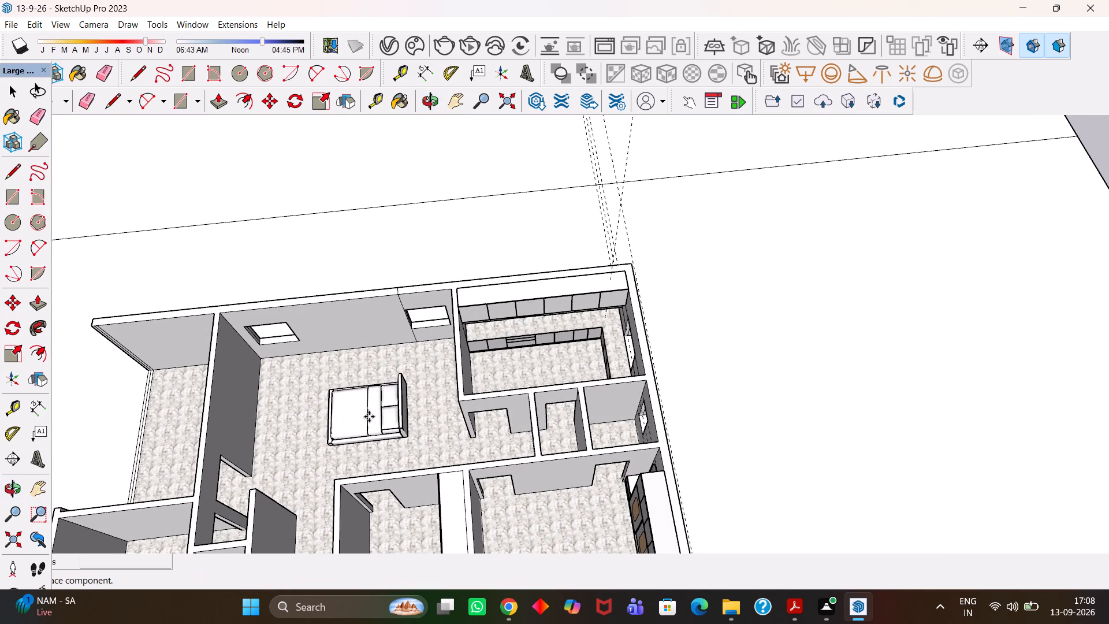
scroll(386, 396, down, 3)
scroll(501, 511, up, 2)
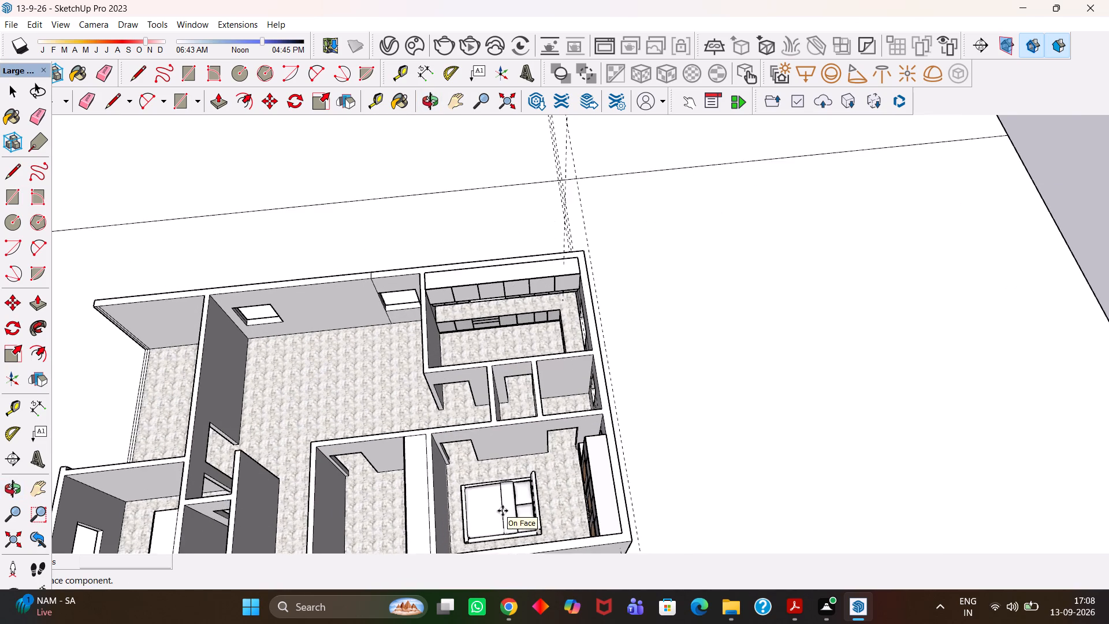
scroll(522, 505, up, 2)
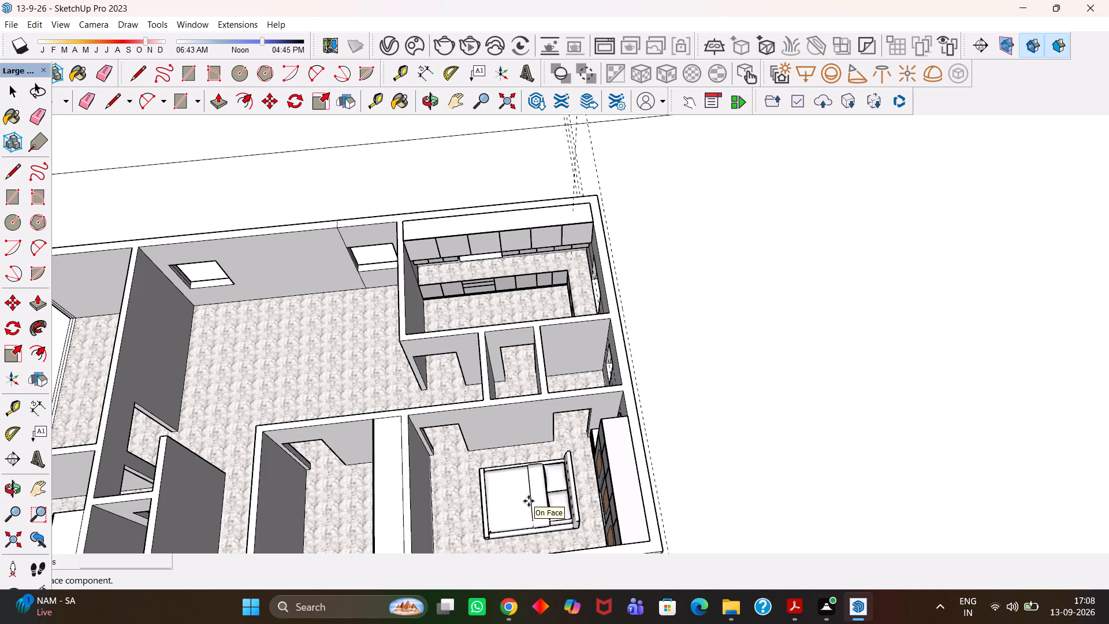
scroll(529, 501, up, 3)
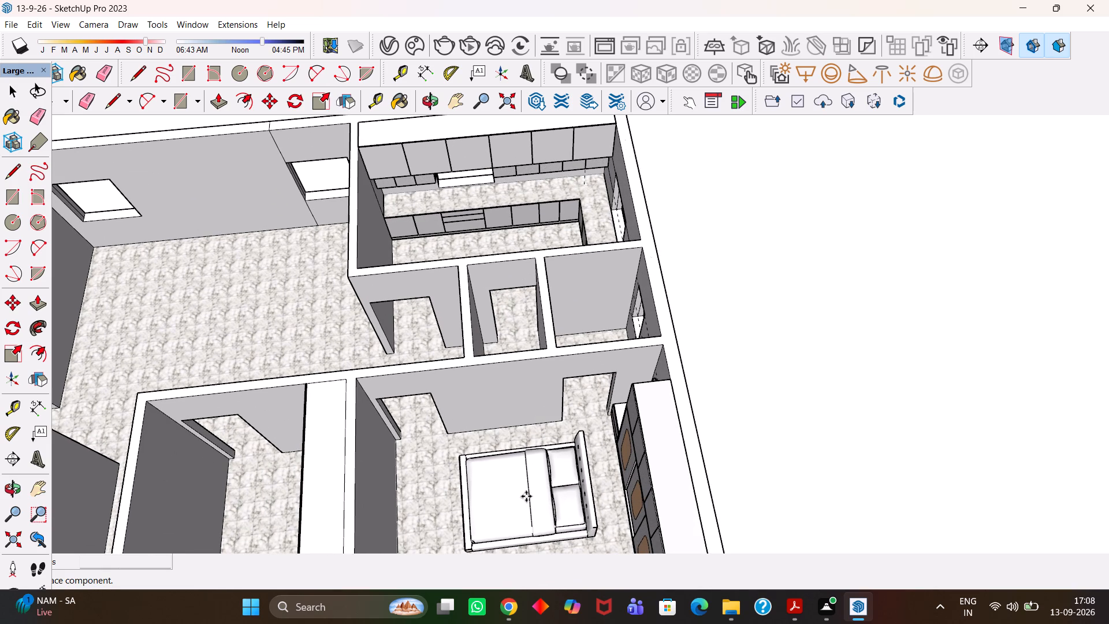
click(527, 496)
Copy the bed about 15' 3" along the green axis into the adjoining bedroom, with its headboard beside that room's wardrobe.
key(h)
scroll(462, 449, up, 3)
scroll(462, 448, down, 5)
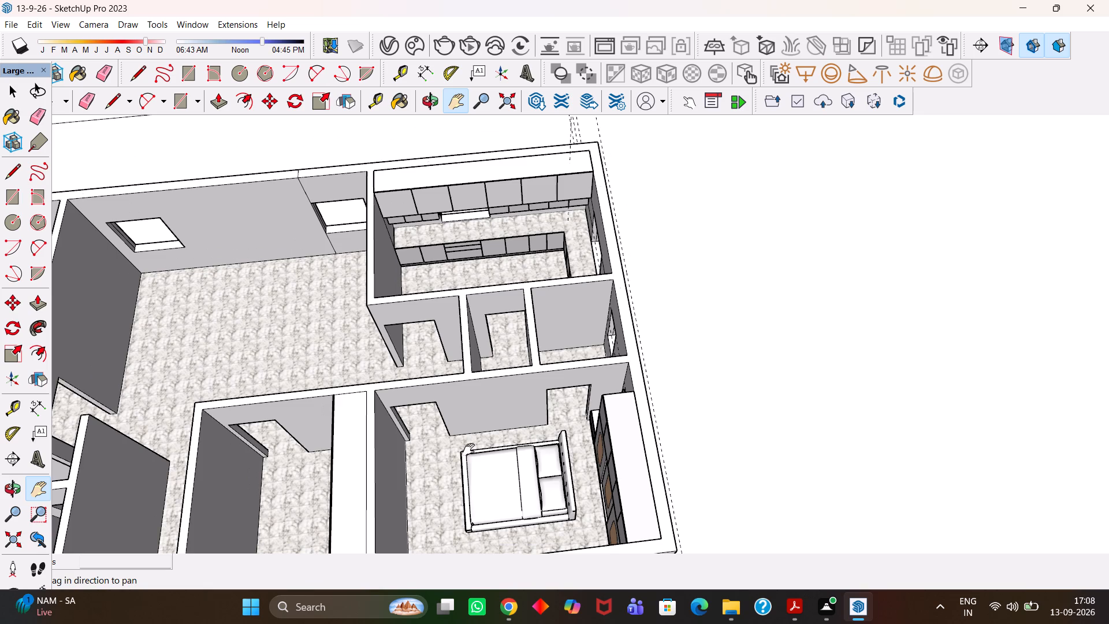
scroll(468, 450, down, 4)
scroll(477, 452, up, 4)
key(h)
drag(475, 455, 555, 401)
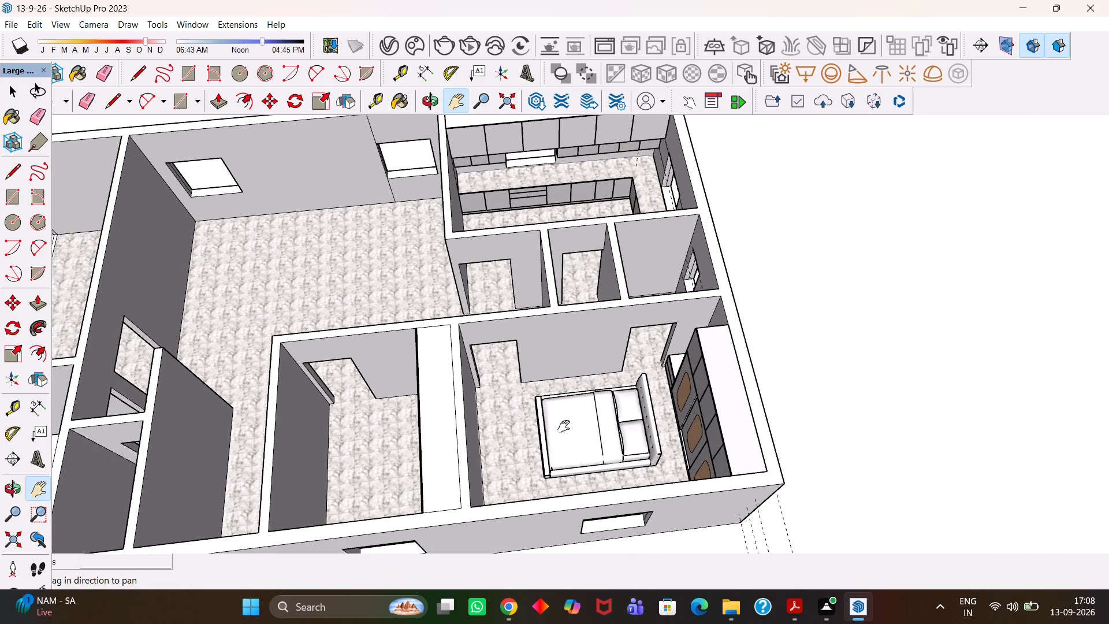
scroll(566, 429, up, 7)
scroll(566, 429, down, 3)
scroll(566, 429, up, 1)
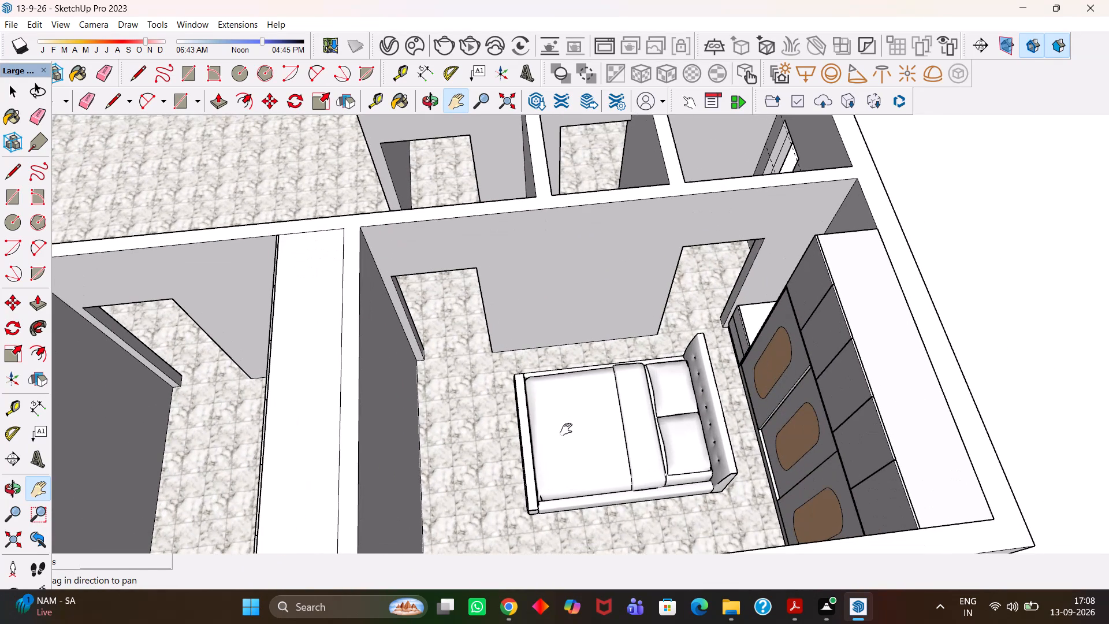
scroll(566, 429, up, 3)
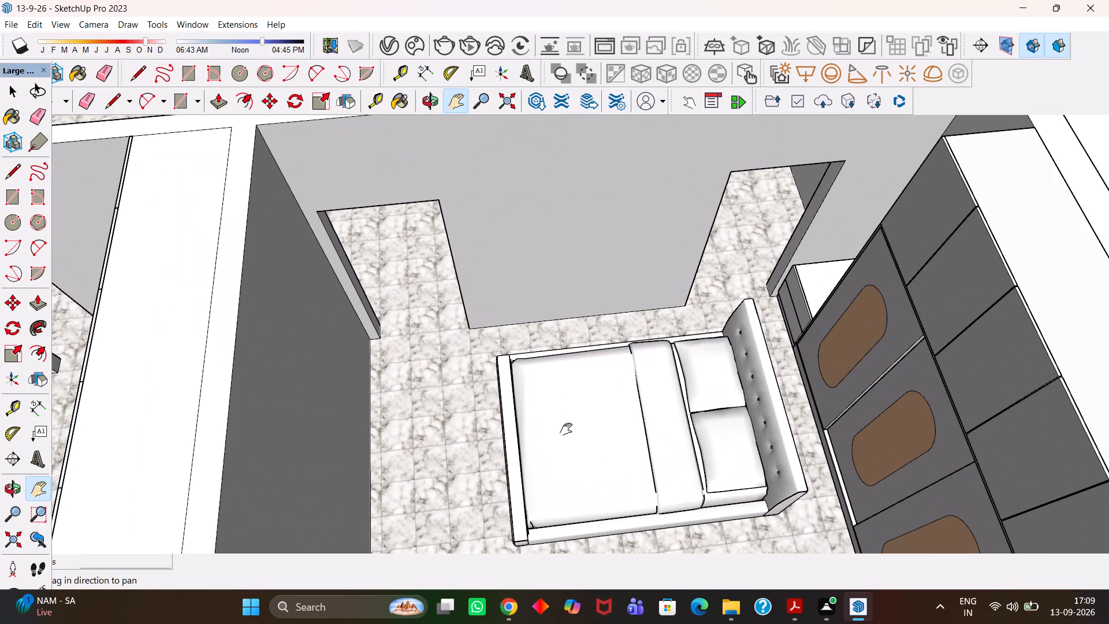
scroll(546, 419, down, 4)
key(m)
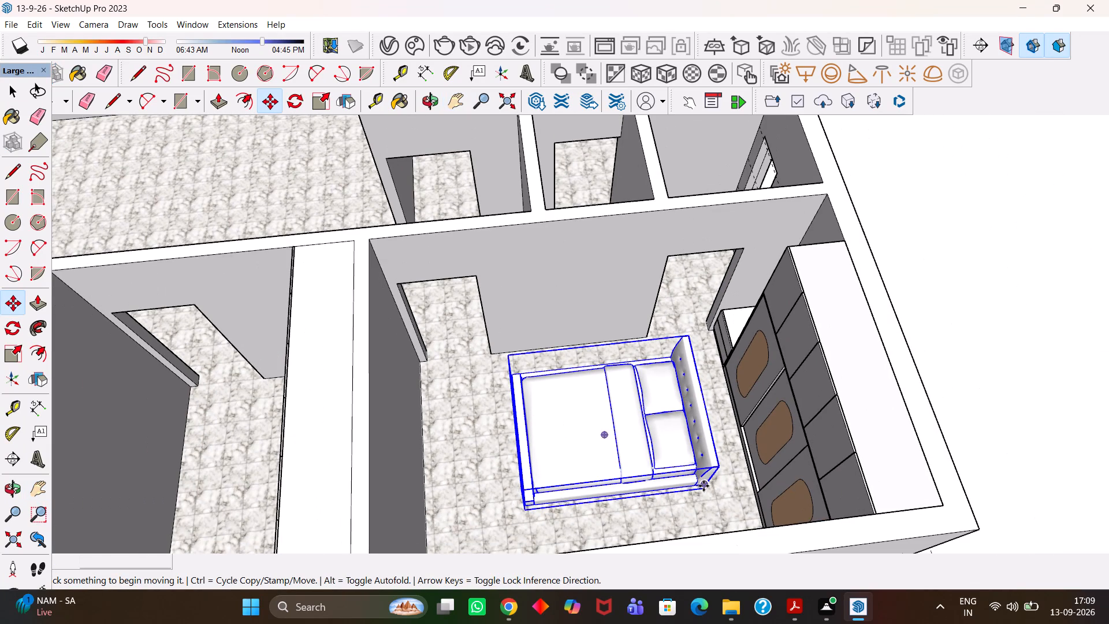
click(704, 486)
key(h)
scroll(564, 464, down, 4)
drag(525, 449, 778, 387)
middle_drag(643, 397, 647, 407)
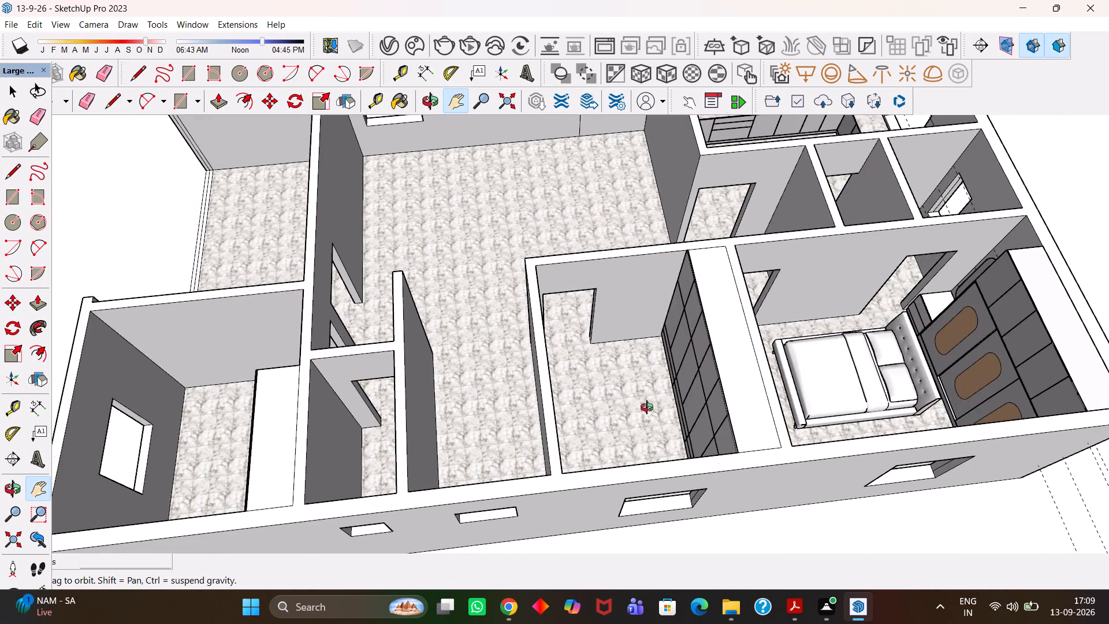
middle_drag(647, 407, 662, 431)
middle_click(662, 431)
key(Escape)
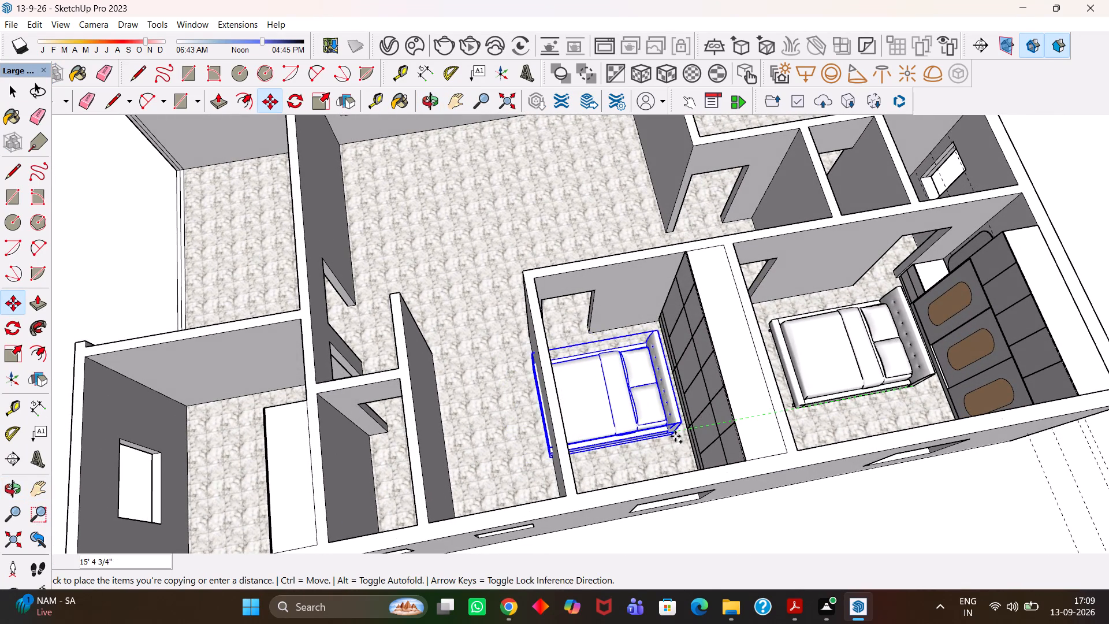
click(675, 436)
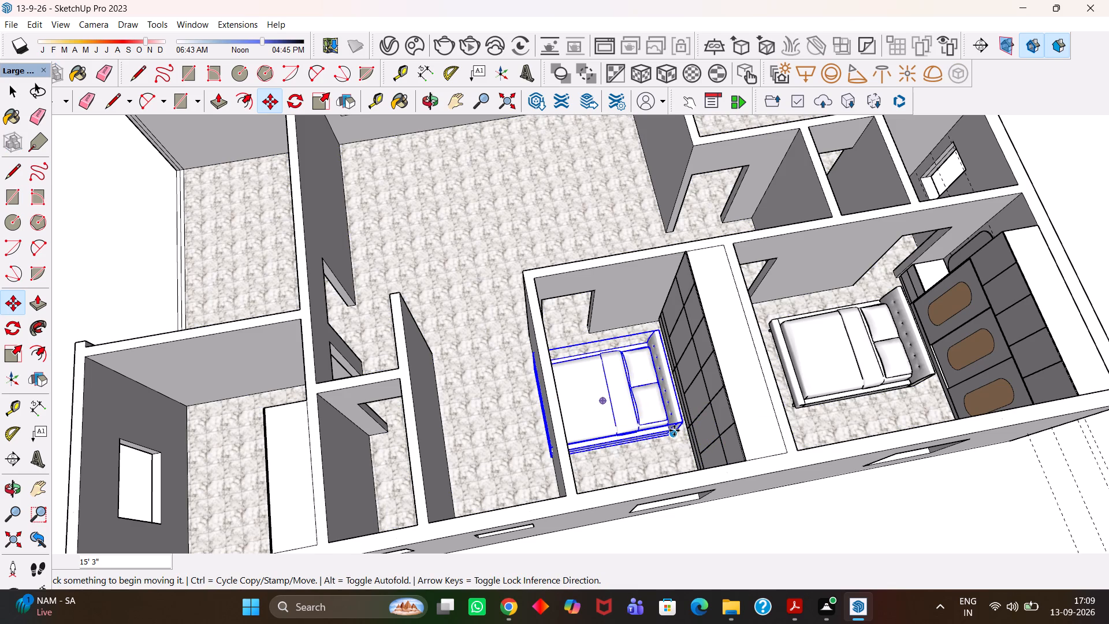
Move the copied bed about 21' 8" out of the middle bedroom into the far bedroom, placing its headboard beside that room's wardrobe.
click(674, 430)
key(h)
scroll(517, 426, down, 4)
drag(429, 406, 625, 413)
key(Escape)
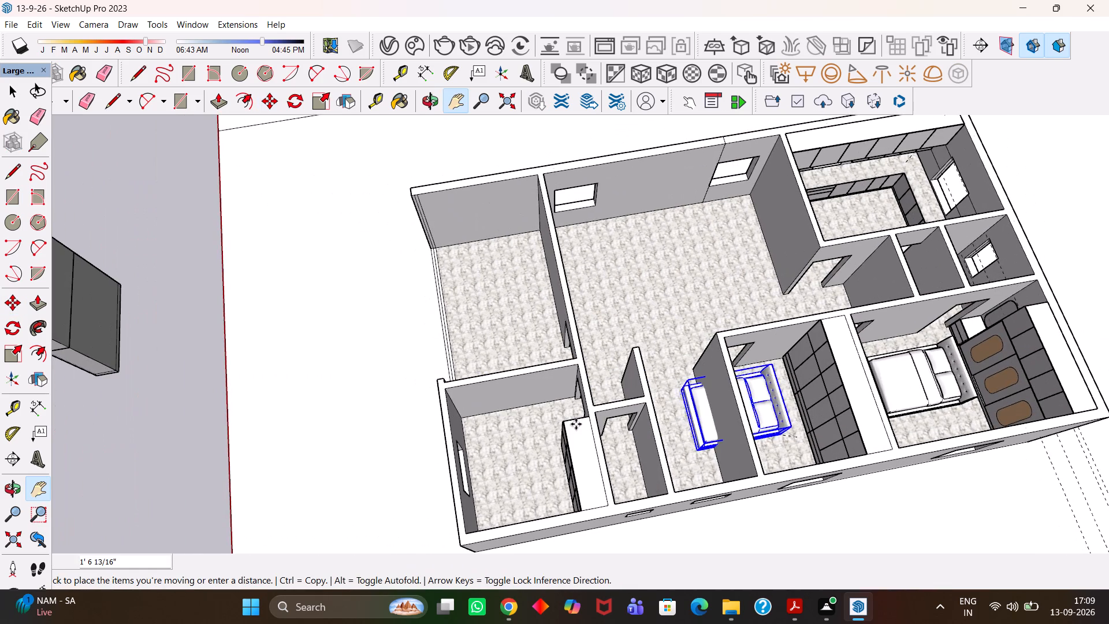
scroll(587, 480, up, 3)
click(555, 484)
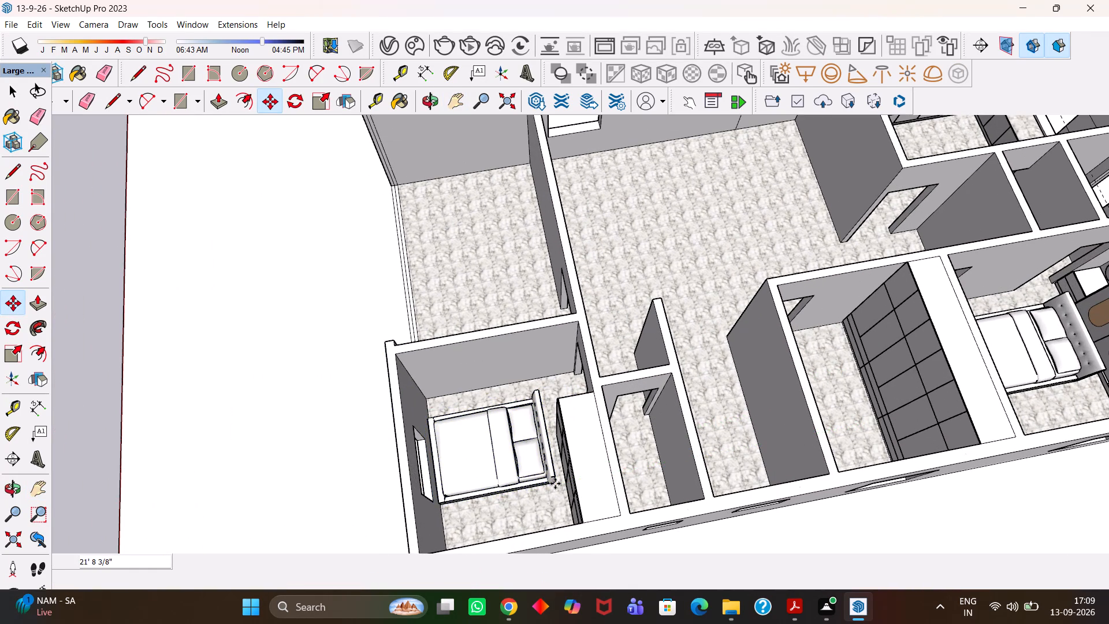
Copy the far bedroom's bed about 18' 3" back towards the middle bedroom, across the passage beside it.
key(h)
drag(790, 442, 508, 422)
scroll(599, 412, up, 3)
scroll(580, 396, down, 3)
scroll(251, 406, up, 1)
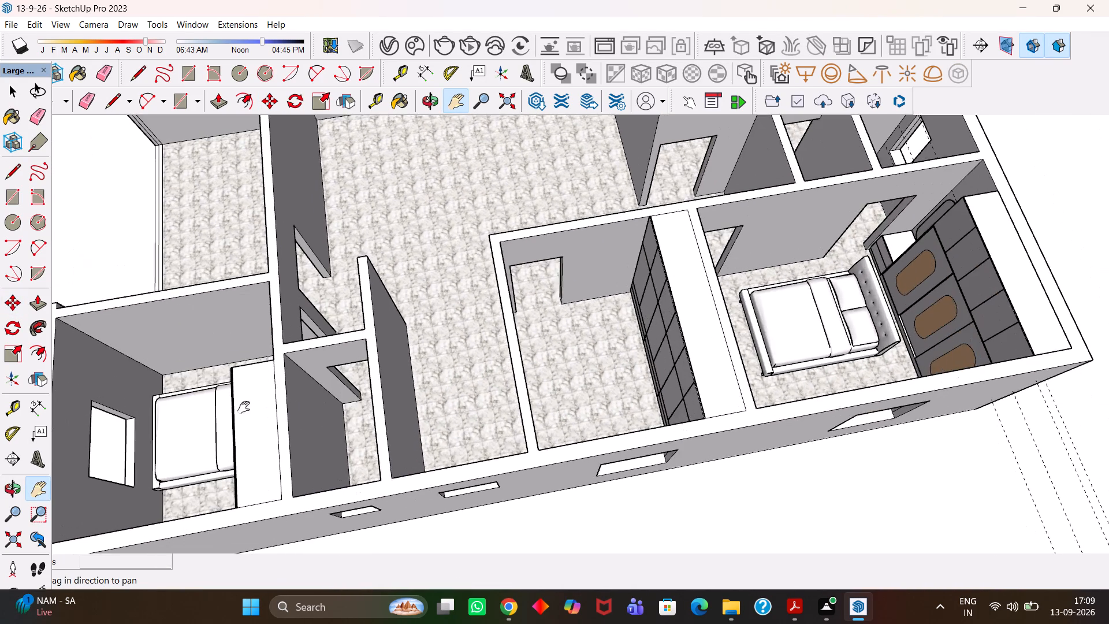
drag(259, 403, 431, 391)
key(h)
click(358, 429)
key(space)
click(352, 429)
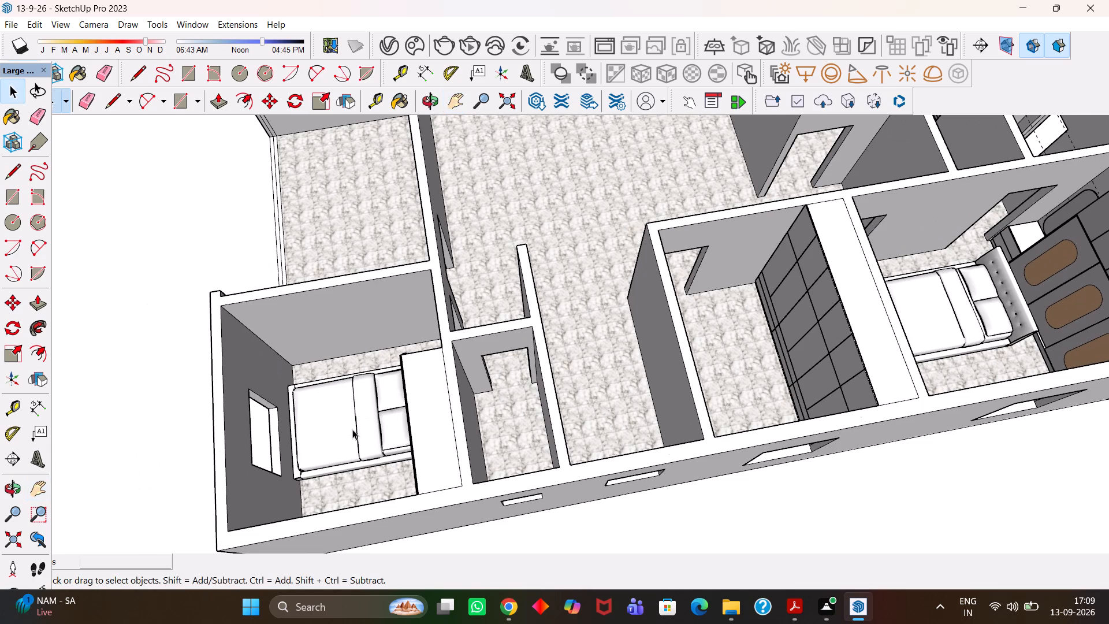
scroll(352, 429, up, 1)
key(m)
click(355, 467)
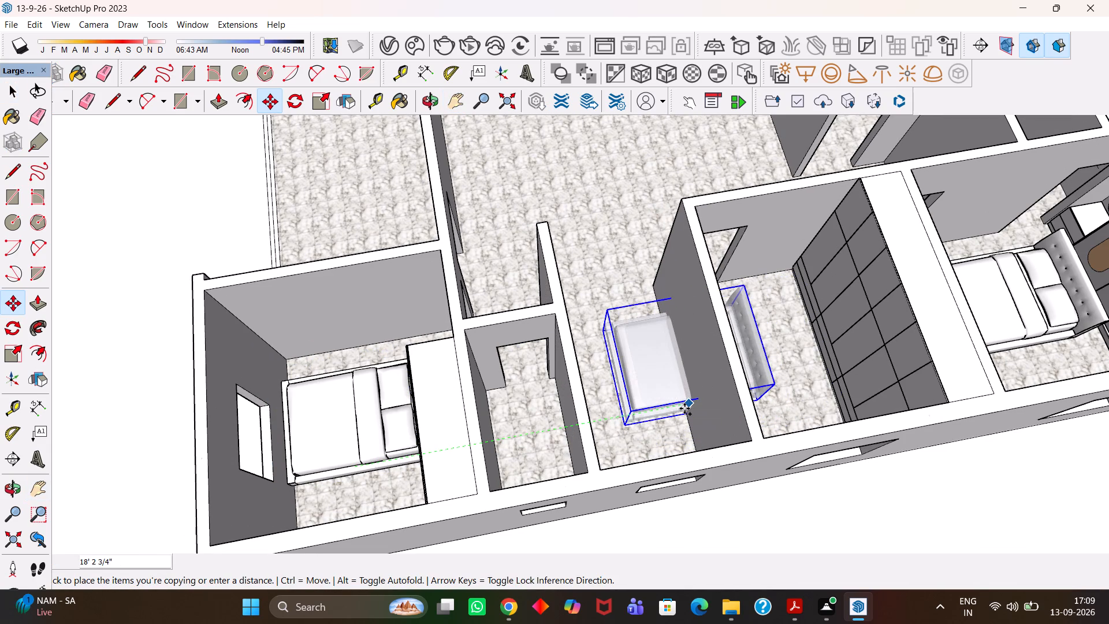
click(684, 408)
Rotate the new bed copy 90 degrees about its corner so its headboard points towards the long outer wall.
scroll(637, 426, up, 3)
key(h)
scroll(637, 426, up, 5)
middle_drag(609, 439, 624, 422)
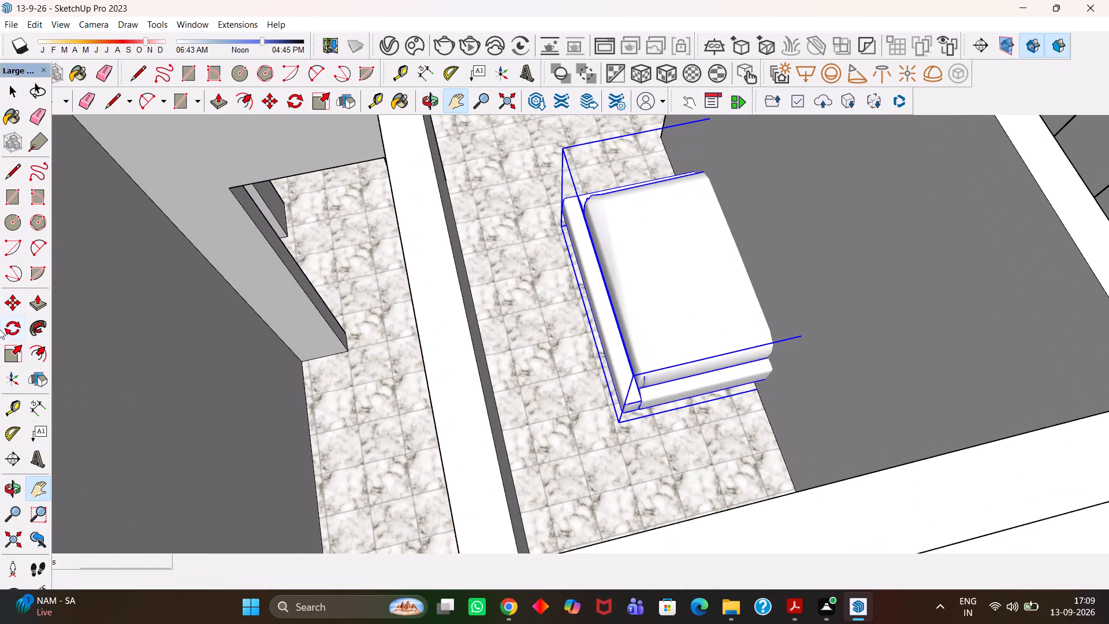
click(5, 330)
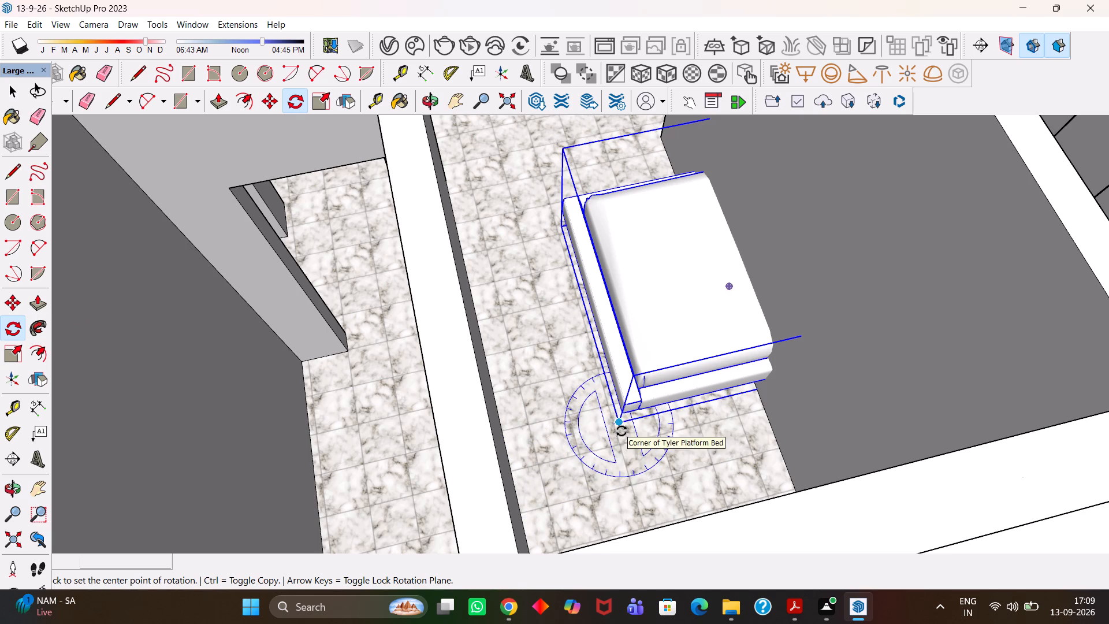
click(622, 431)
click(632, 465)
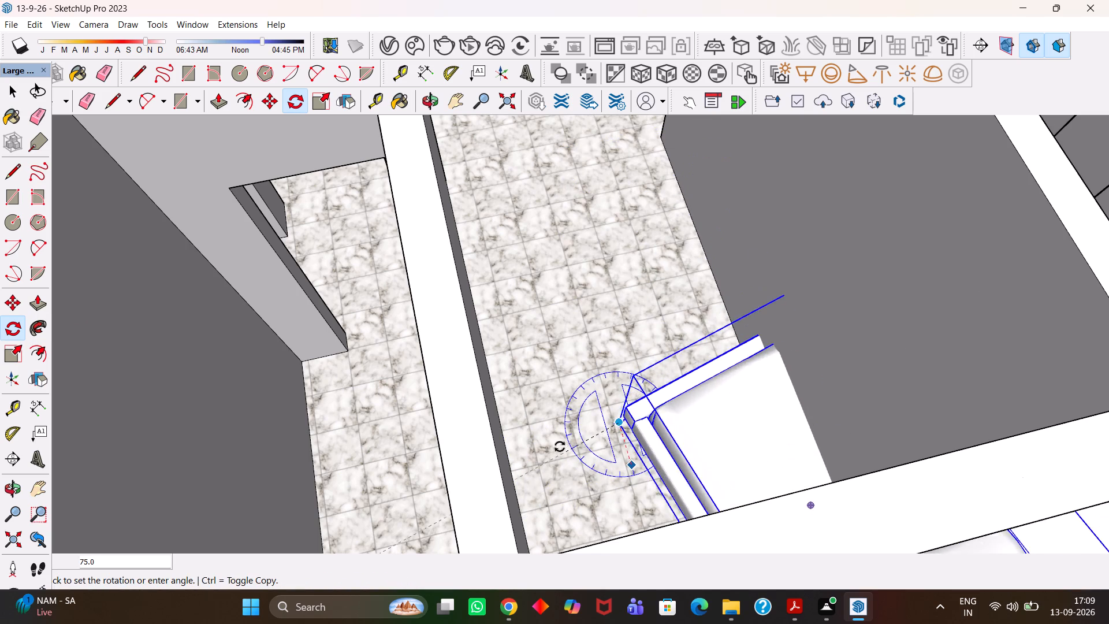
middle_drag(531, 440, 743, 491)
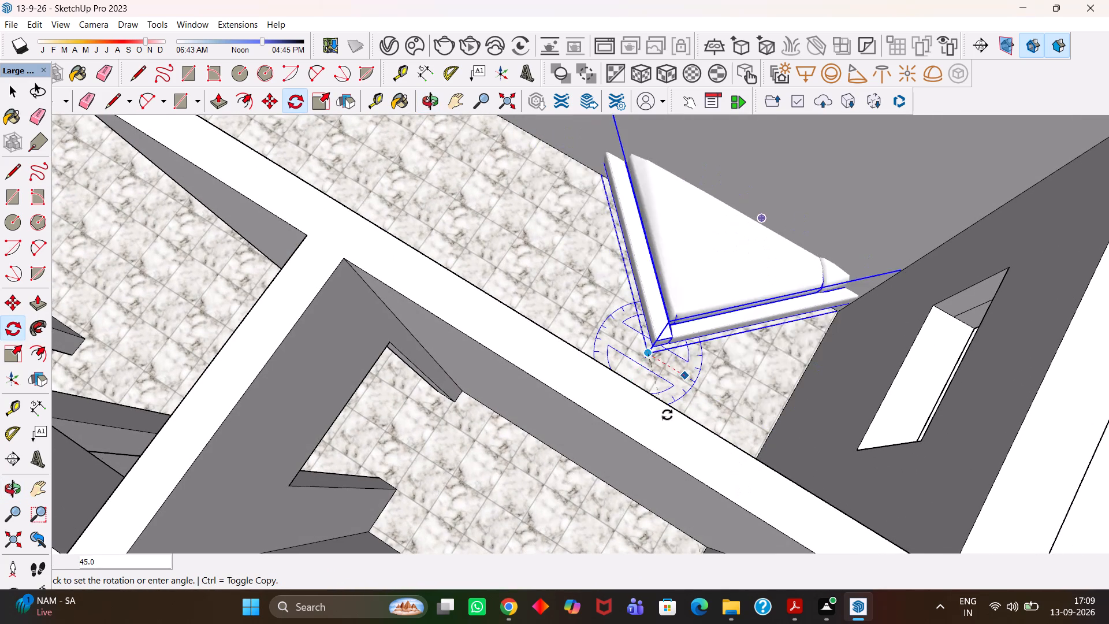
click(618, 398)
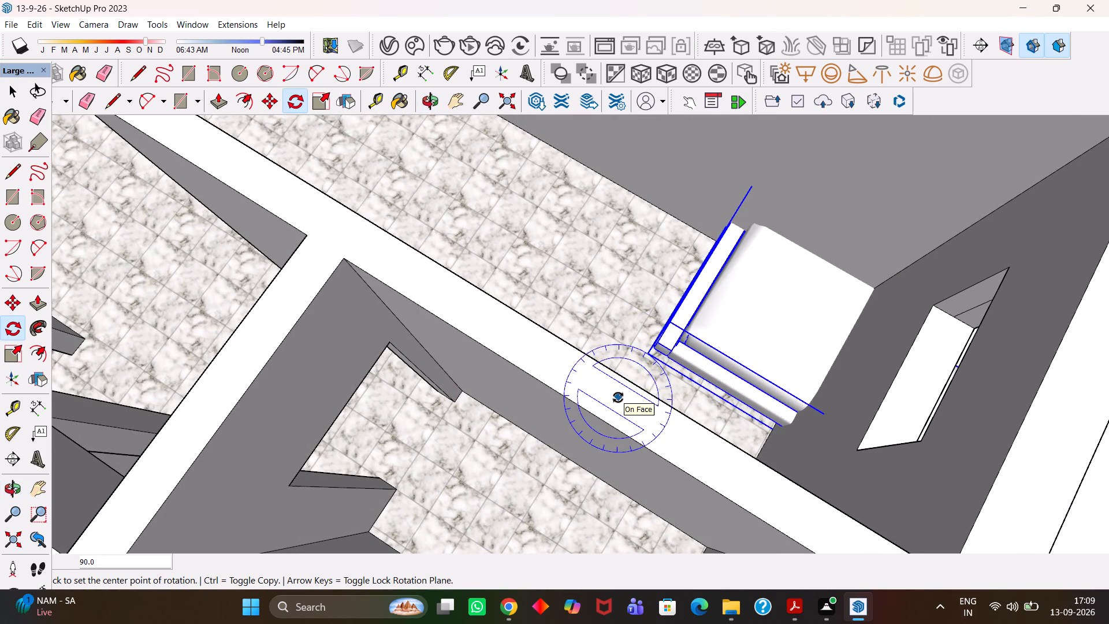
Move the rotated bed copy onto the middle bedroom's floor, between the wardrobe and the partition wall, headboard towards the window wall.
scroll(618, 398, down, 4)
key(h)
scroll(622, 308, down, 3)
middle_drag(585, 298, 910, 350)
drag(524, 268, 585, 399)
middle_drag(589, 478, 601, 380)
key(m)
scroll(620, 416, up, 1)
click(605, 421)
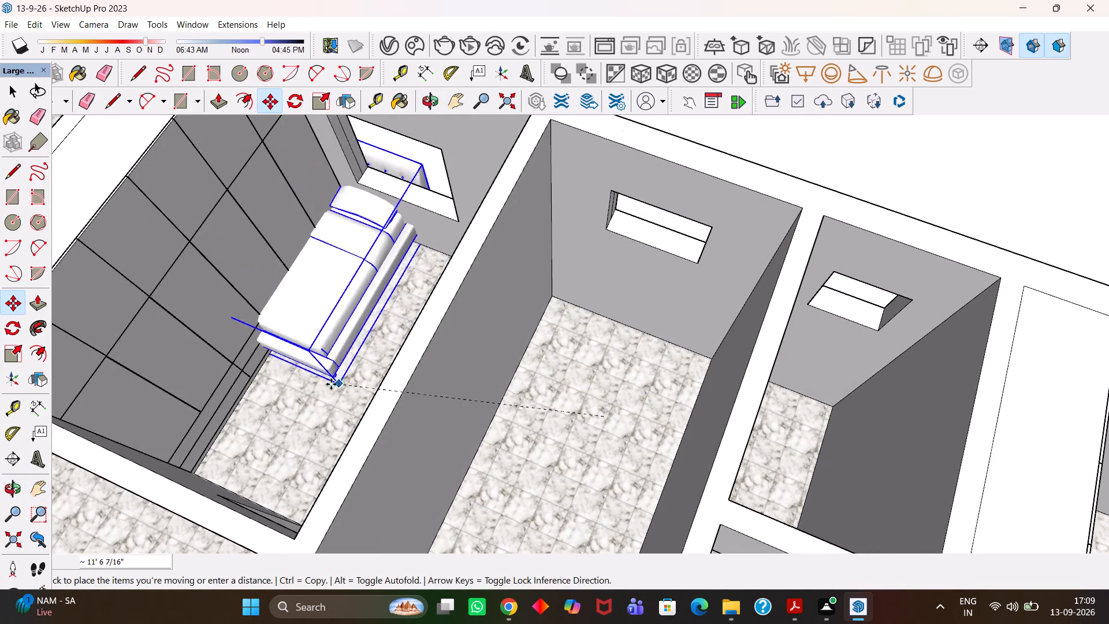
middle_drag(338, 389, 446, 427)
key(h)
drag(429, 431, 608, 344)
middle_drag(622, 398, 597, 398)
middle_click(597, 398)
middle_click(605, 402)
key(Escape)
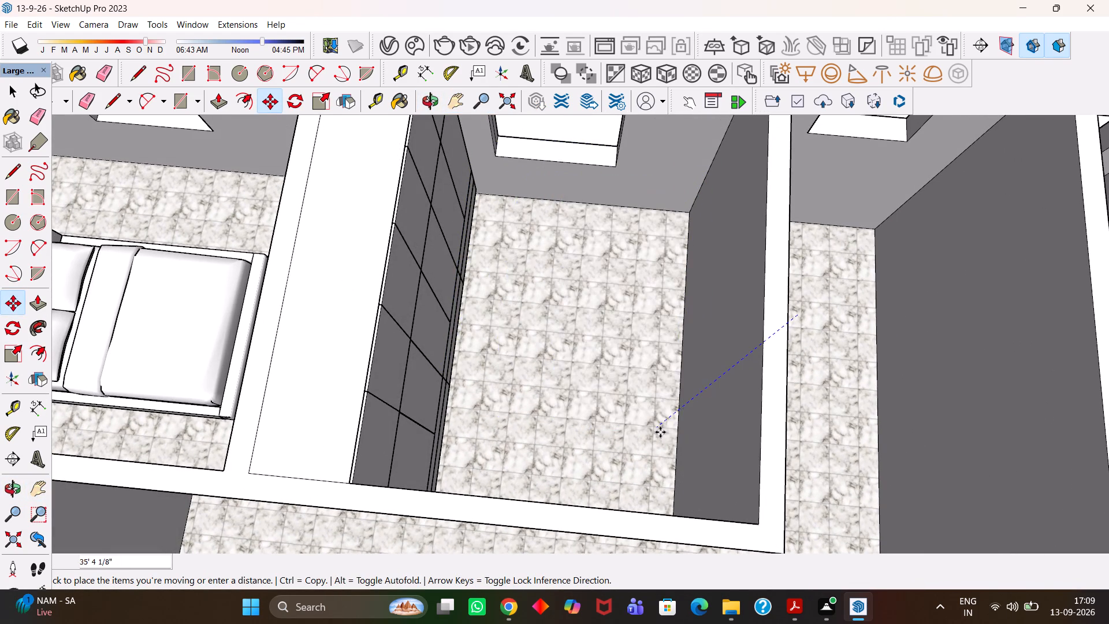
click(664, 440)
Nudge the middle bedroom's bed slightly towards the wardrobe, away from the opposite partition wall.
scroll(554, 450, up, 4)
middle_drag(538, 441, 545, 443)
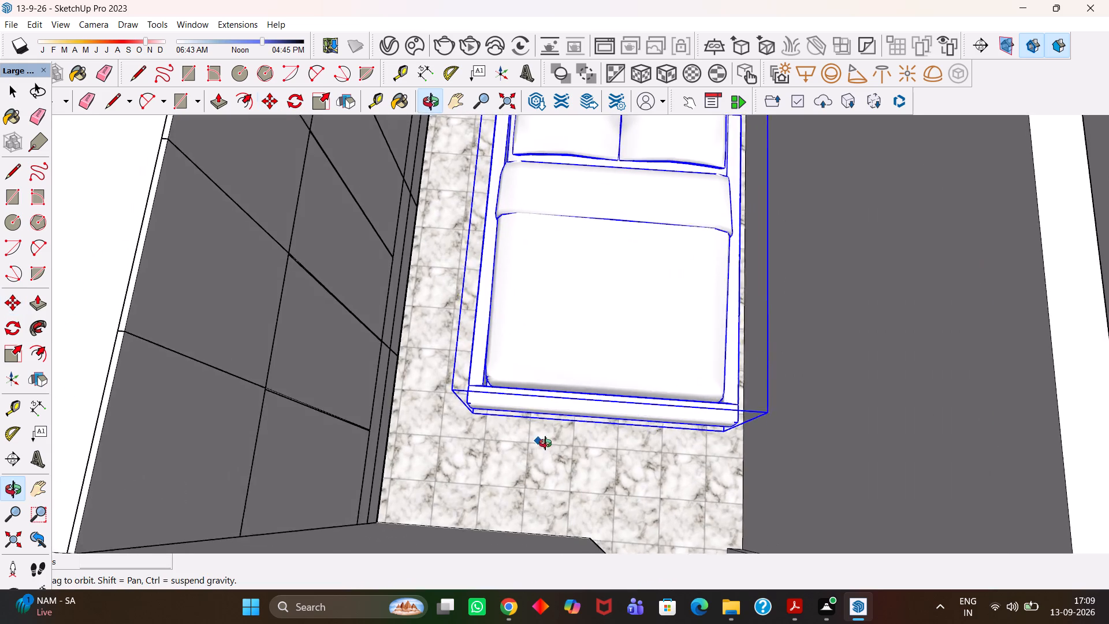
middle_drag(545, 443, 575, 426)
scroll(575, 426, up, 2)
key(m)
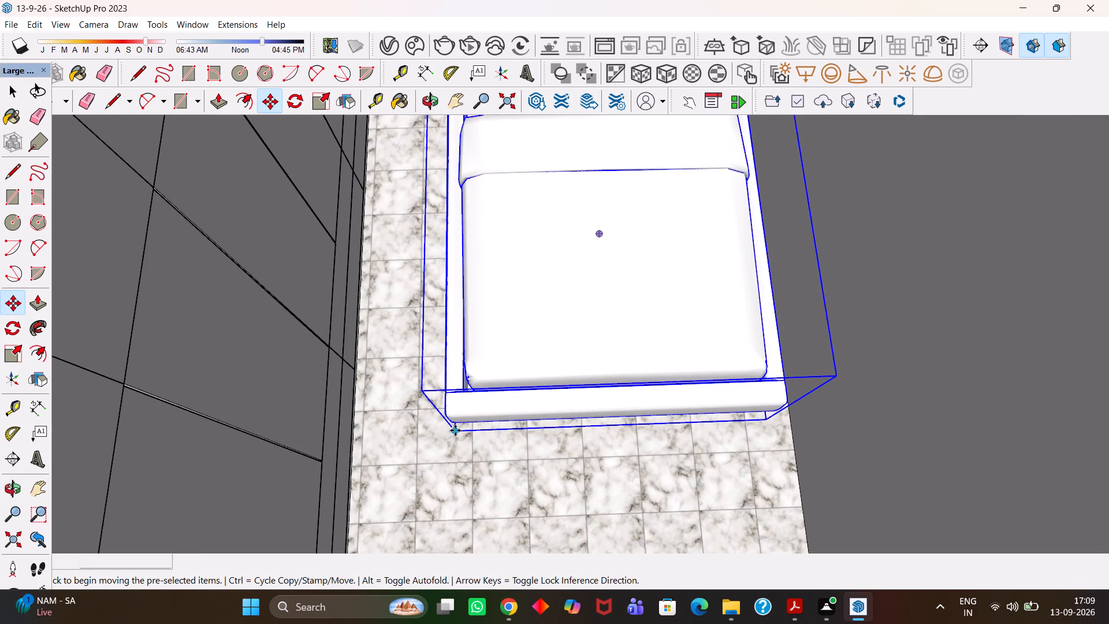
click(455, 430)
click(441, 431)
key(h)
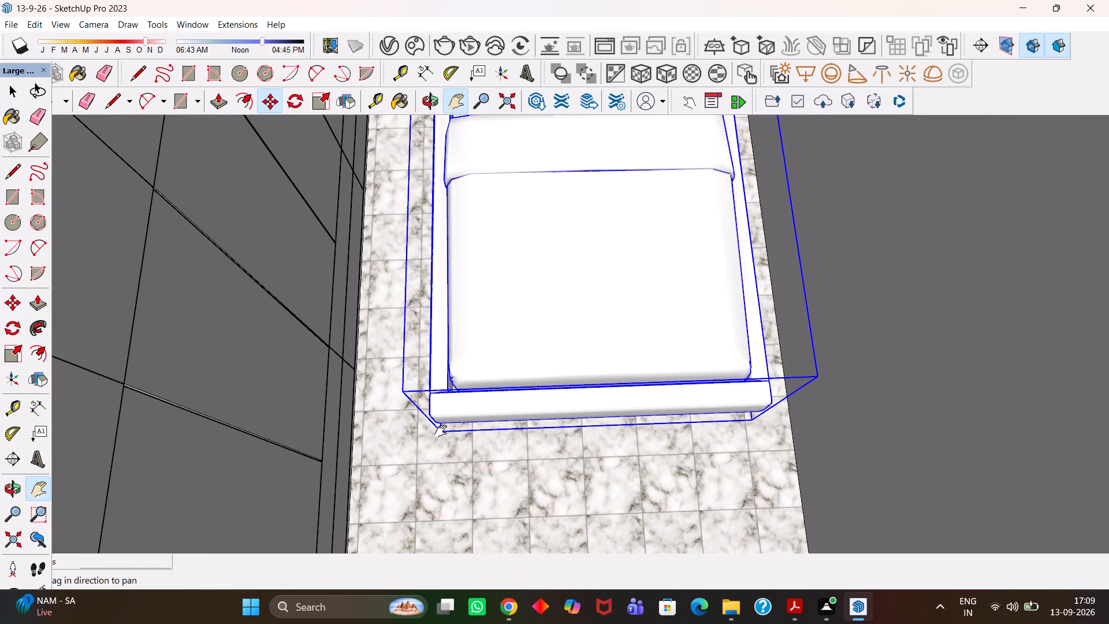
Rotate the far bedroom's bed 90 degrees so its headboard faces the long outer wall.
scroll(441, 431, down, 8)
middle_drag(567, 384, 312, 373)
key(h)
middle_drag(591, 330, 442, 352)
scroll(442, 352, down, 2)
key(h)
drag(486, 399, 492, 294)
scroll(494, 267, down, 4)
scroll(500, 408, down, 1)
drag(537, 463, 493, 320)
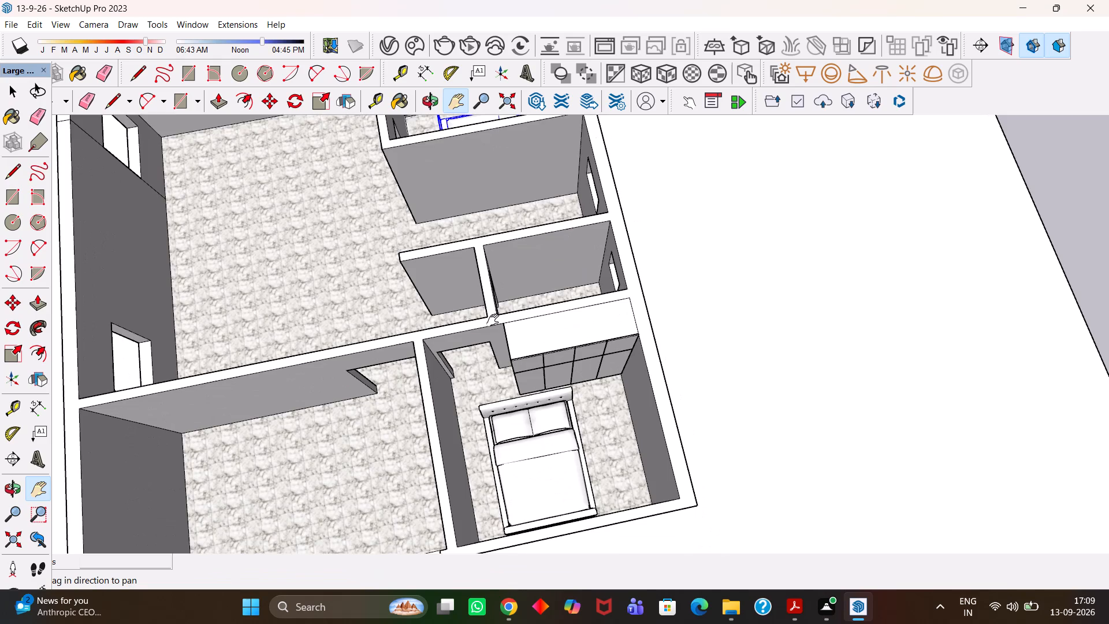
scroll(541, 426, up, 2)
middle_drag(551, 445, 493, 437)
scroll(493, 437, up, 1)
drag(513, 450, 523, 378)
middle_drag(513, 366, 534, 406)
scroll(534, 406, up, 2)
key(space)
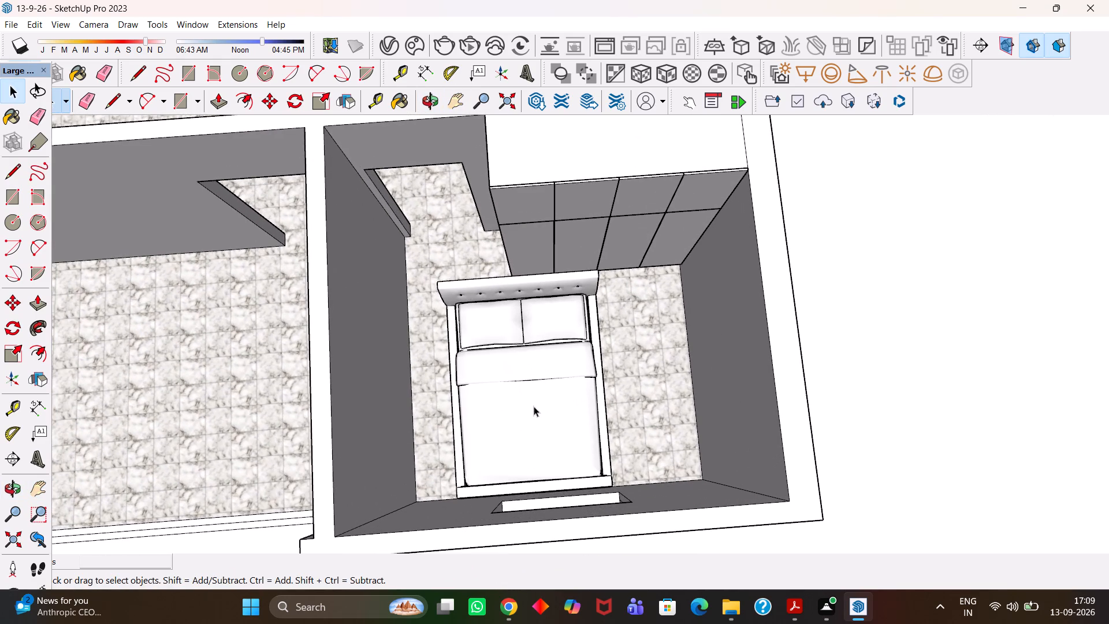
click(530, 406)
scroll(552, 410, up, 2)
scroll(550, 410, down, 3)
key(h)
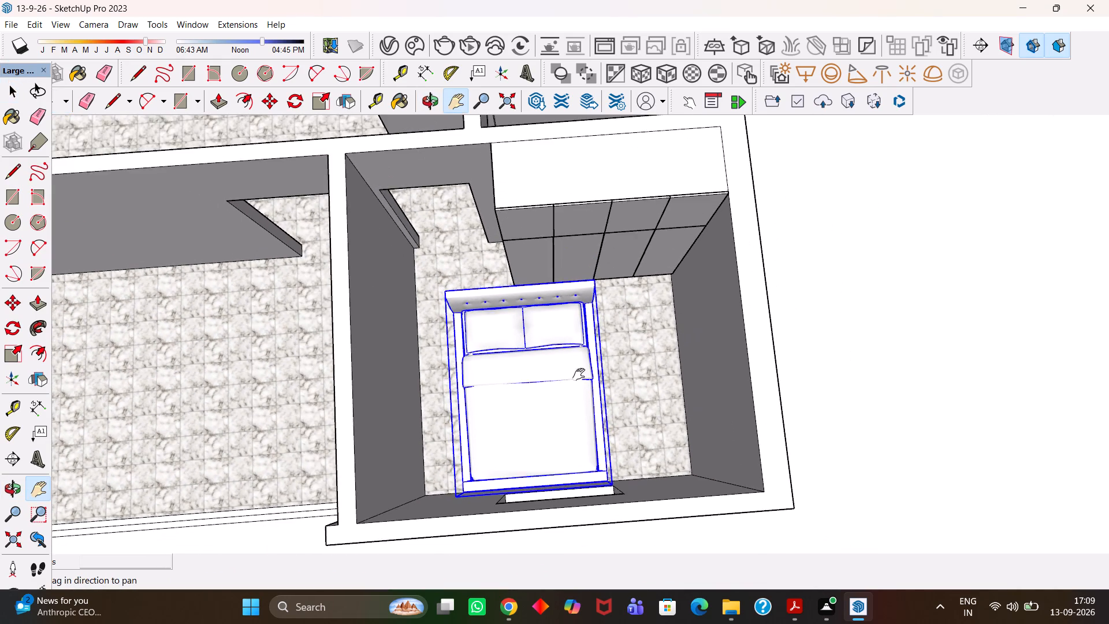
drag(579, 374, 572, 425)
middle_drag(643, 451, 506, 399)
middle_click(505, 398)
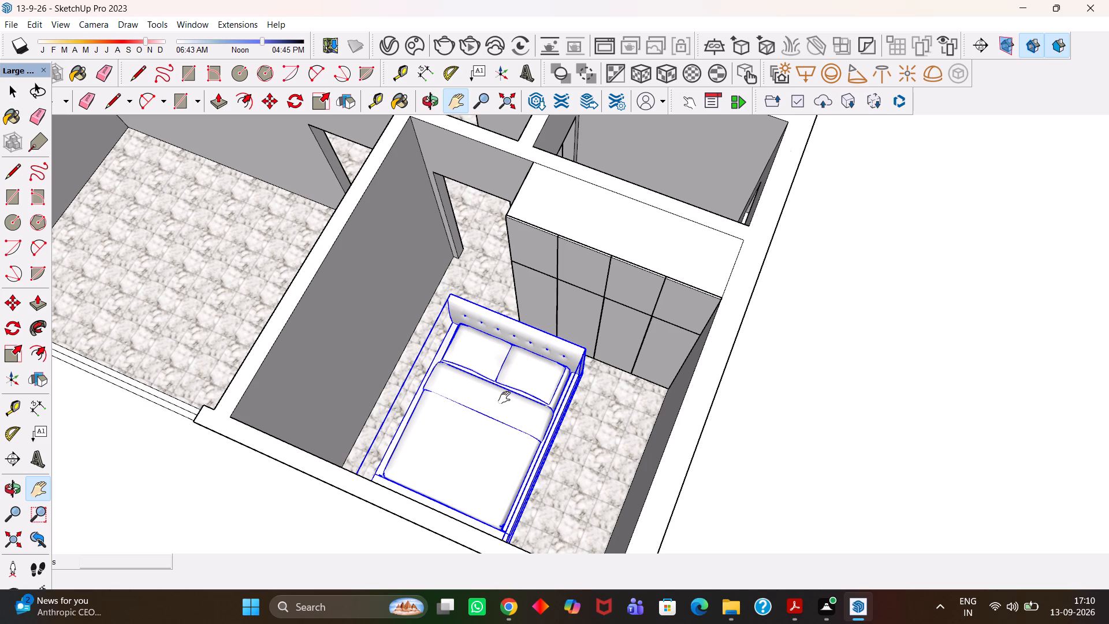
scroll(504, 398, up, 5)
scroll(108, 320, down, 1)
click(12, 327)
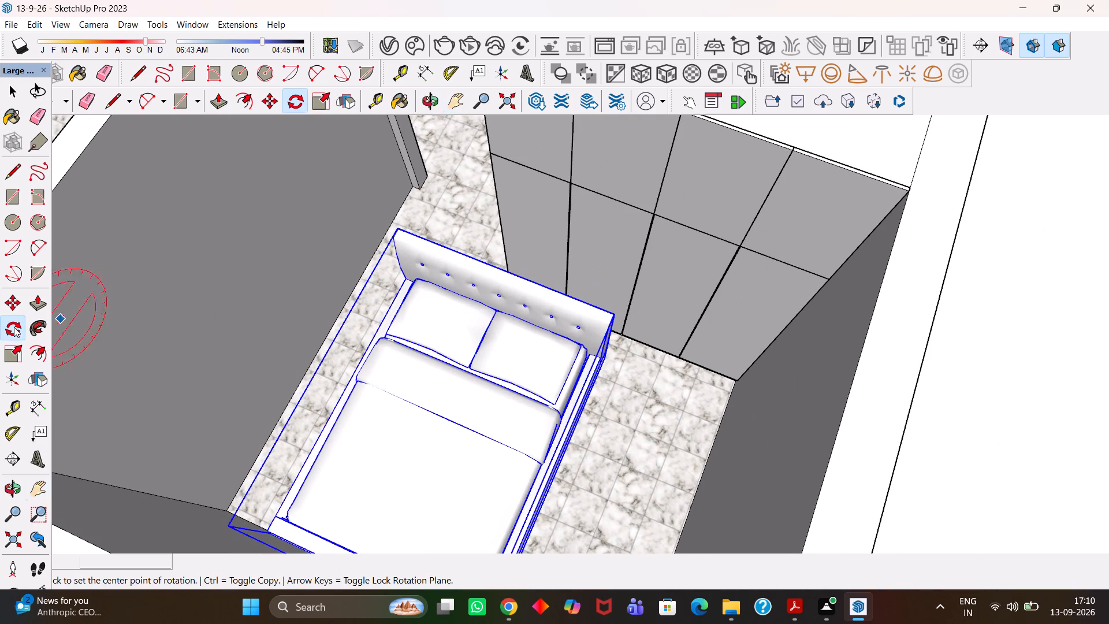
click(597, 404)
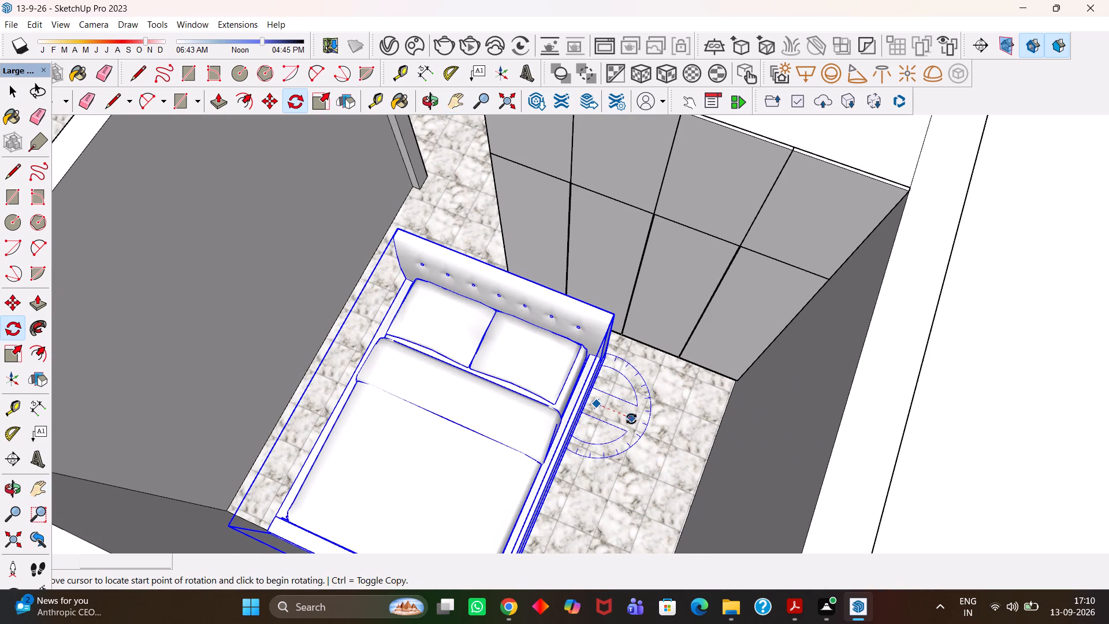
click(637, 422)
click(586, 433)
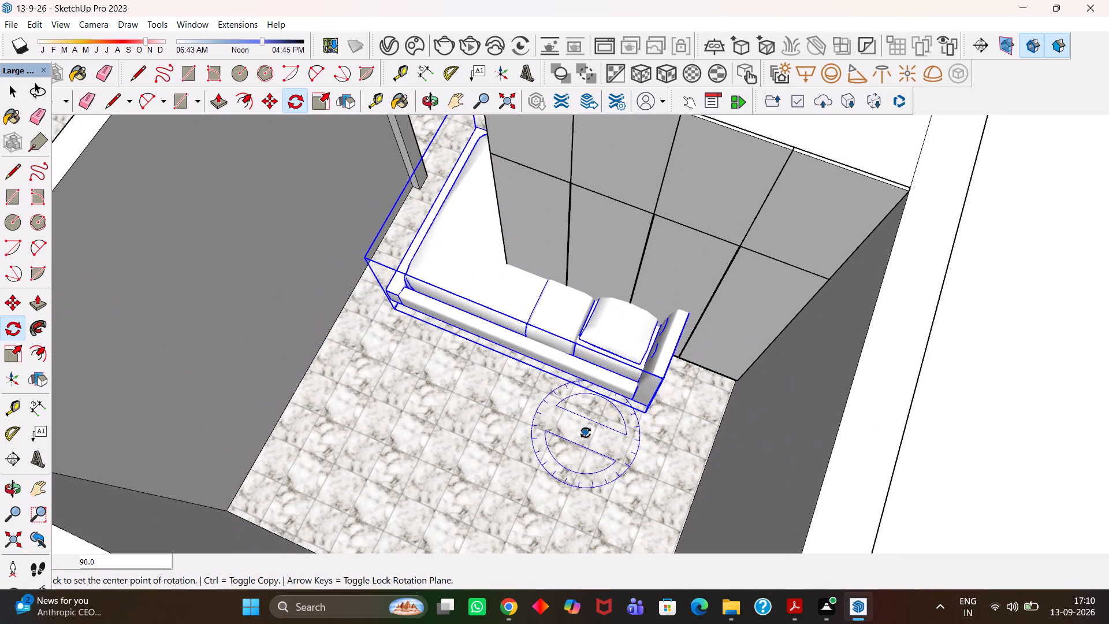
Move the far bedroom's bed about 5' 3" away from the wardrobe to the open floor, headboard near the long outer wall.
middle_drag(575, 429, 629, 451)
middle_click(630, 451)
scroll(630, 451, down, 2)
key(h)
middle_drag(641, 455, 647, 458)
scroll(647, 458, down, 1)
key(h)
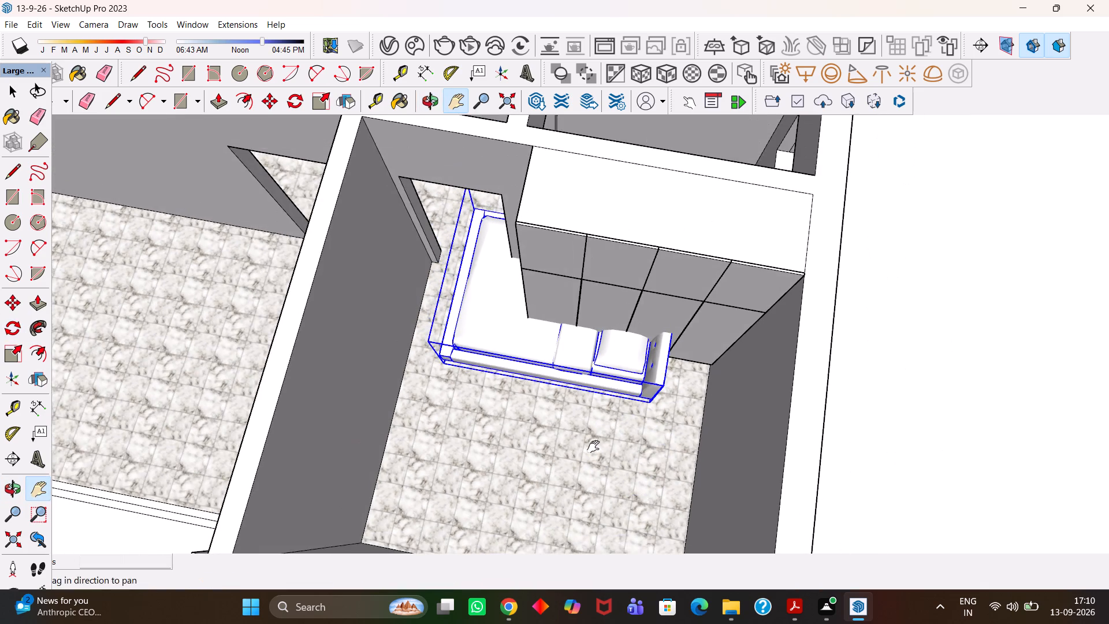
middle_drag(615, 457, 684, 465)
scroll(684, 465, down, 3)
drag(646, 447, 626, 374)
middle_click(637, 384)
key(m)
click(643, 329)
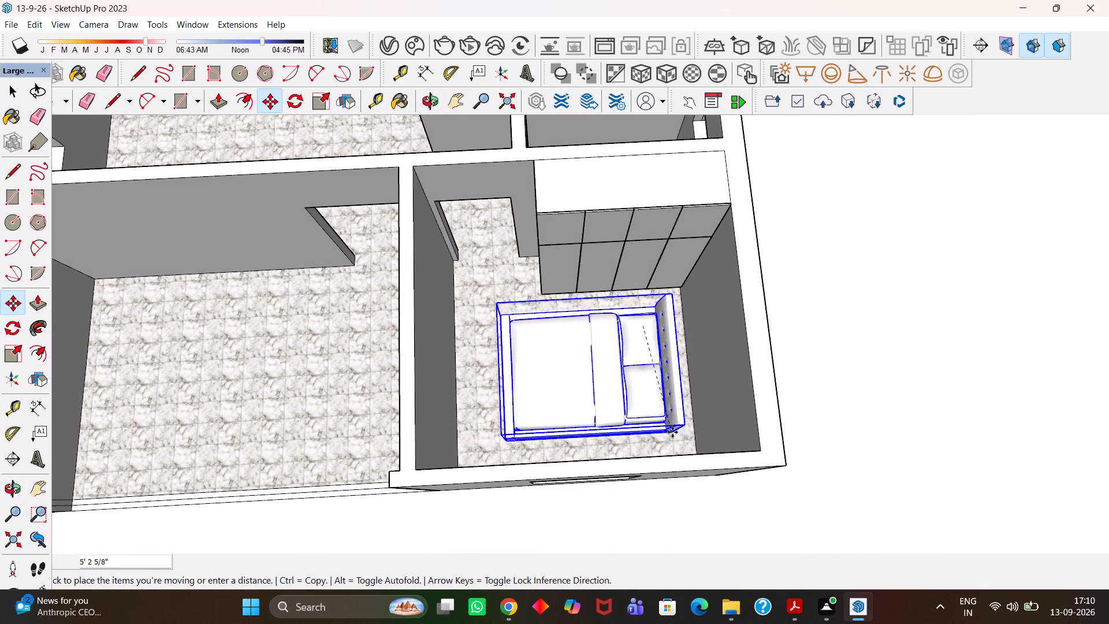
click(670, 434)
Rotate the bed in the oval-panelled wardrobe bedroom a quarter turn so its headboard faces the window wall.
key(h)
scroll(670, 434, down, 7)
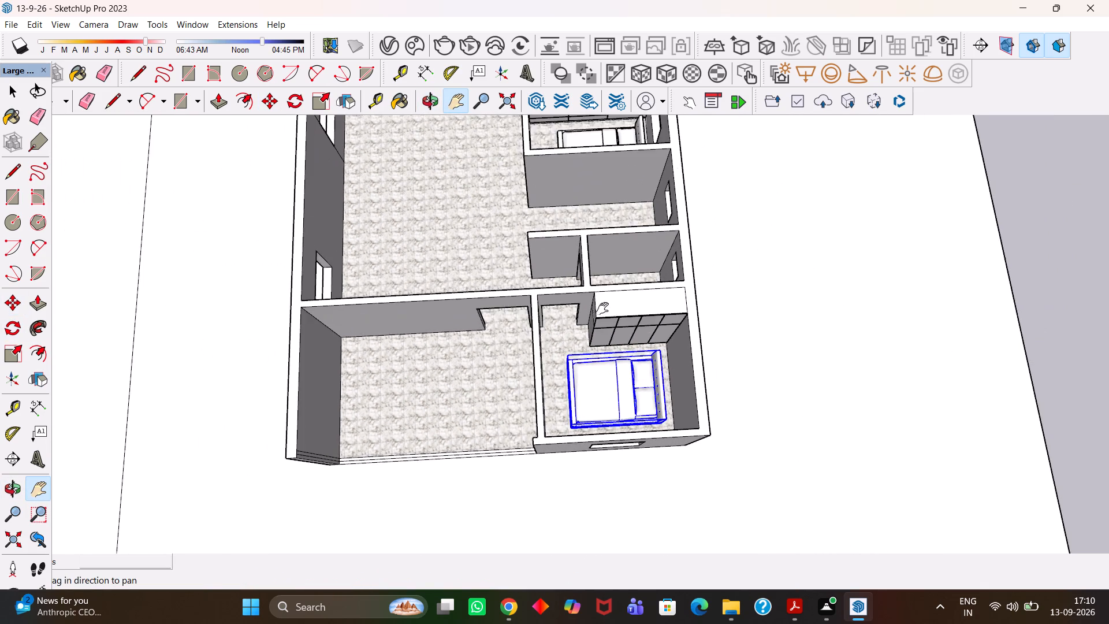
drag(602, 313, 605, 406)
drag(602, 329, 613, 407)
middle_drag(637, 309, 630, 361)
drag(614, 300, 612, 394)
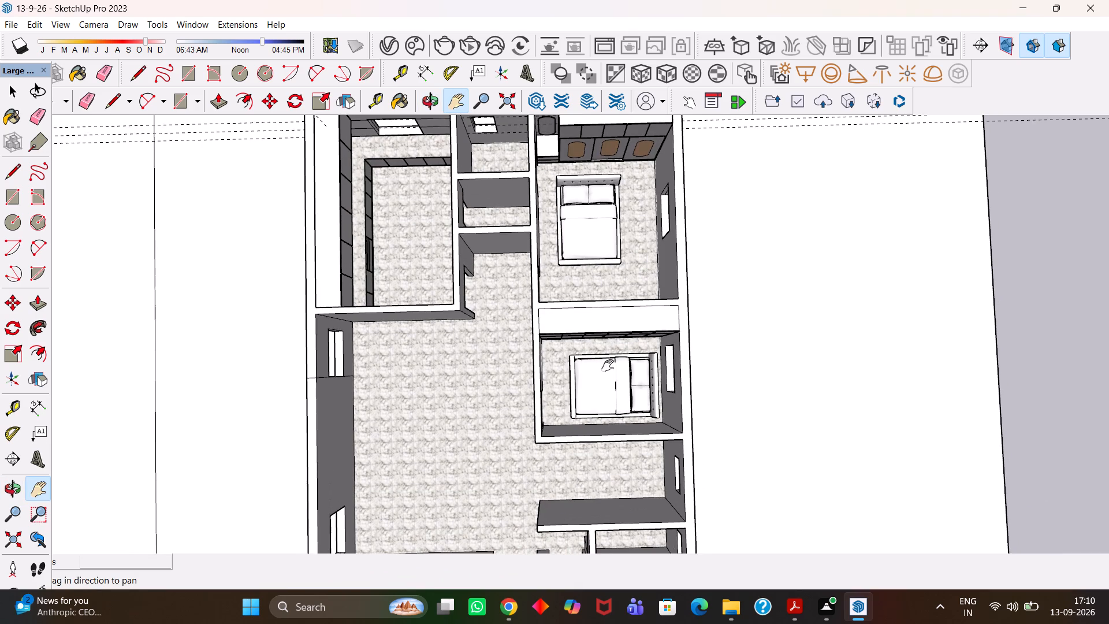
drag(599, 268, 601, 396)
scroll(573, 358, up, 3)
middle_drag(597, 379, 487, 268)
scroll(650, 374, up, 2)
middle_drag(631, 374, 674, 397)
middle_drag(545, 372, 589, 402)
scroll(582, 396, up, 2)
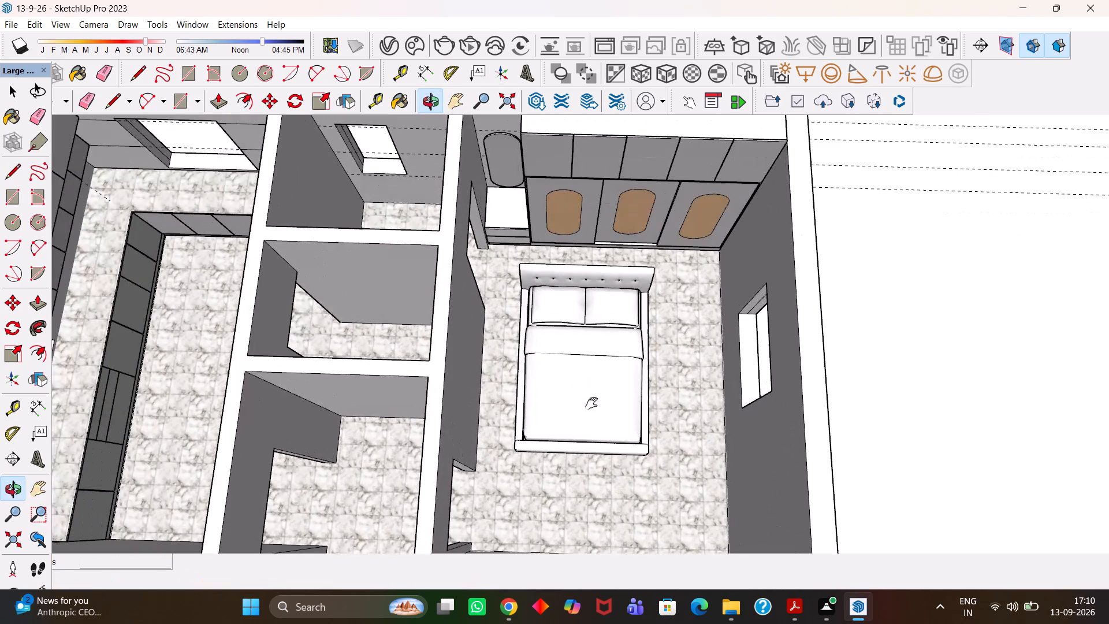
key(space)
click(594, 391)
scroll(590, 388, up, 2)
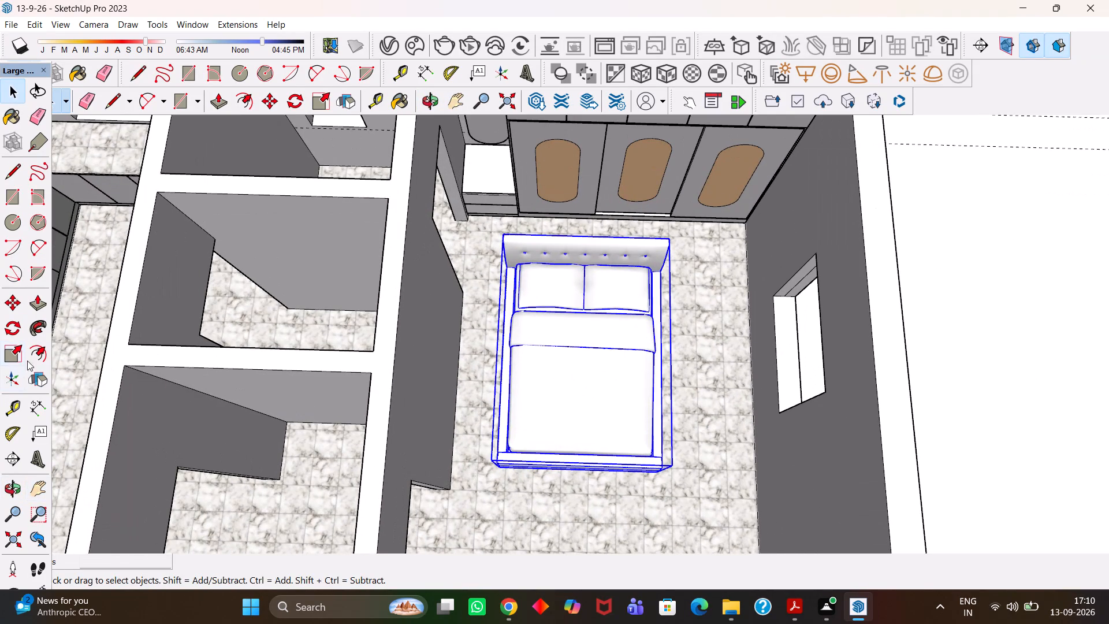
click(12, 328)
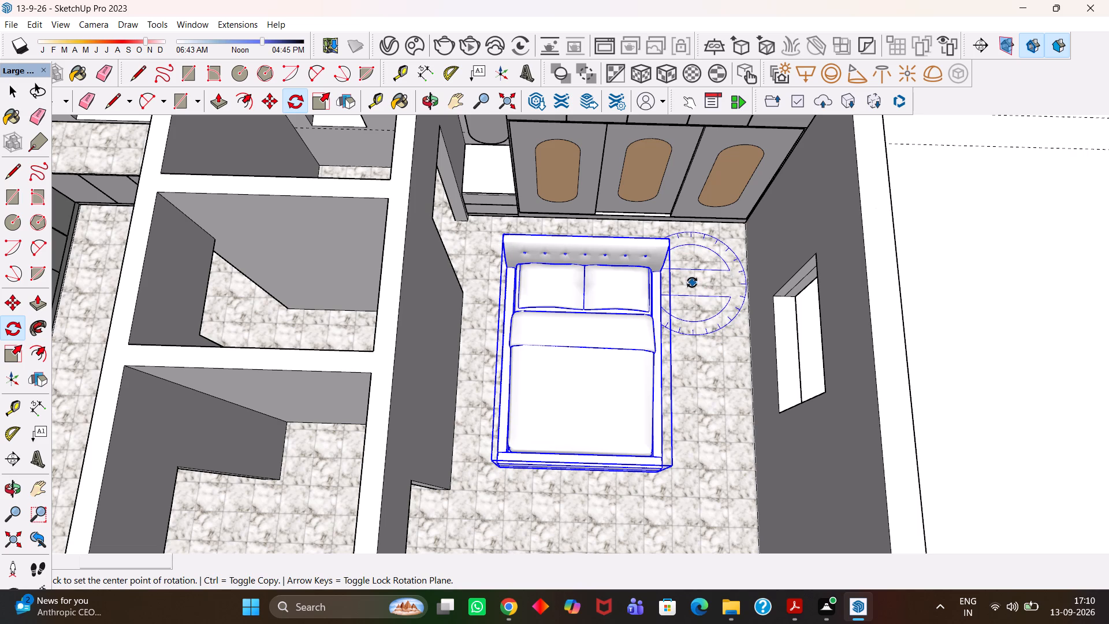
click(692, 283)
click(736, 288)
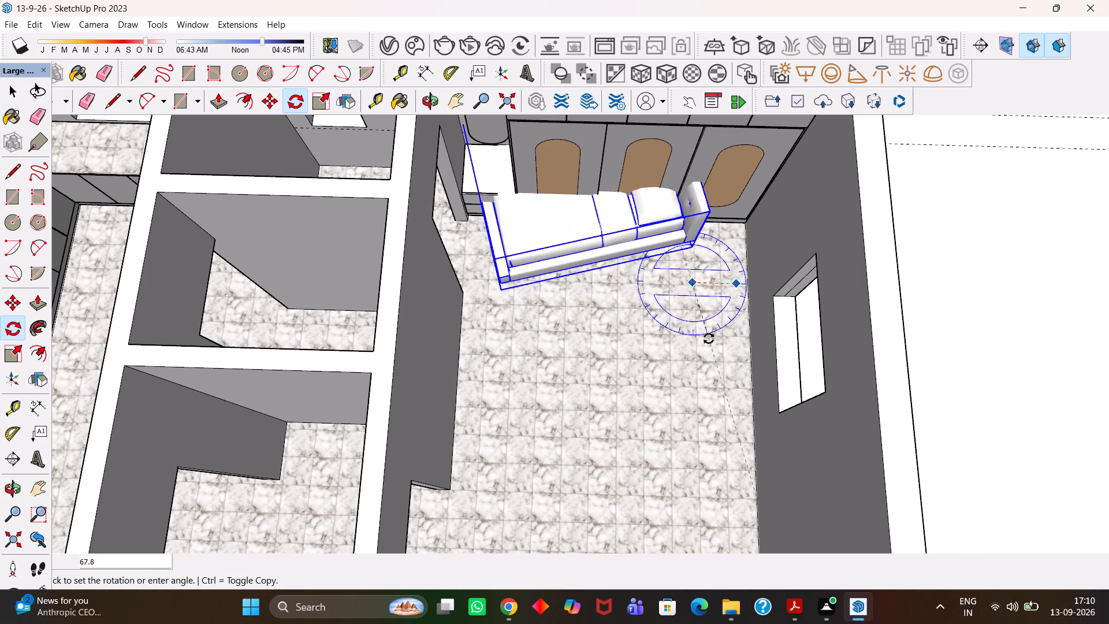
click(695, 337)
Move the rotated bed about 8' 7" away from the oval-panelled wardrobe, to mid-floor with its headboard near the window wall.
key(m)
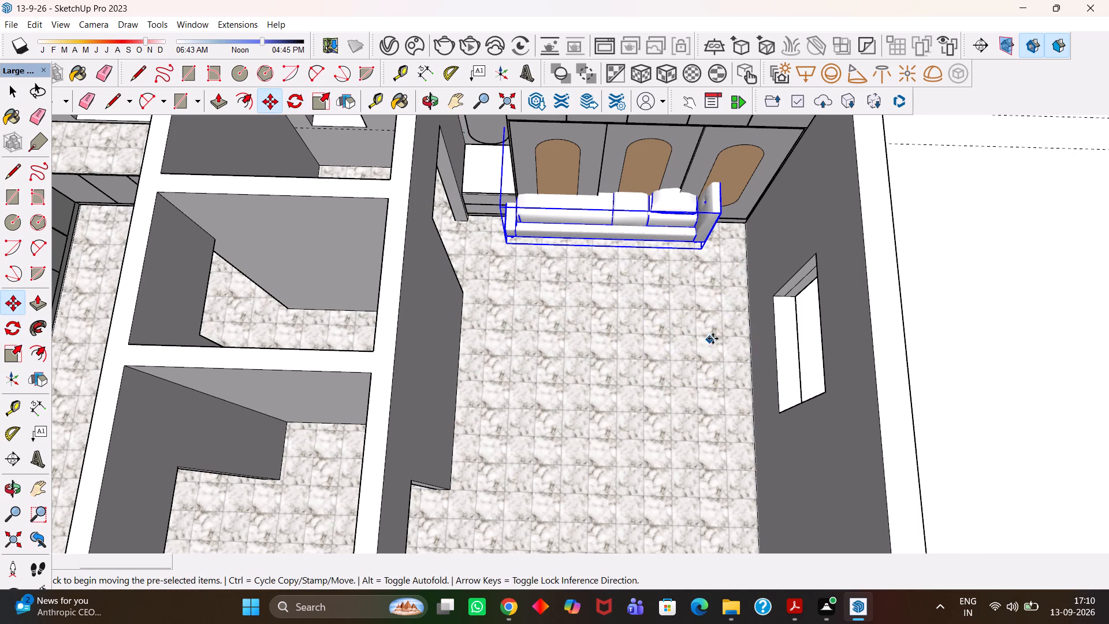
click(699, 254)
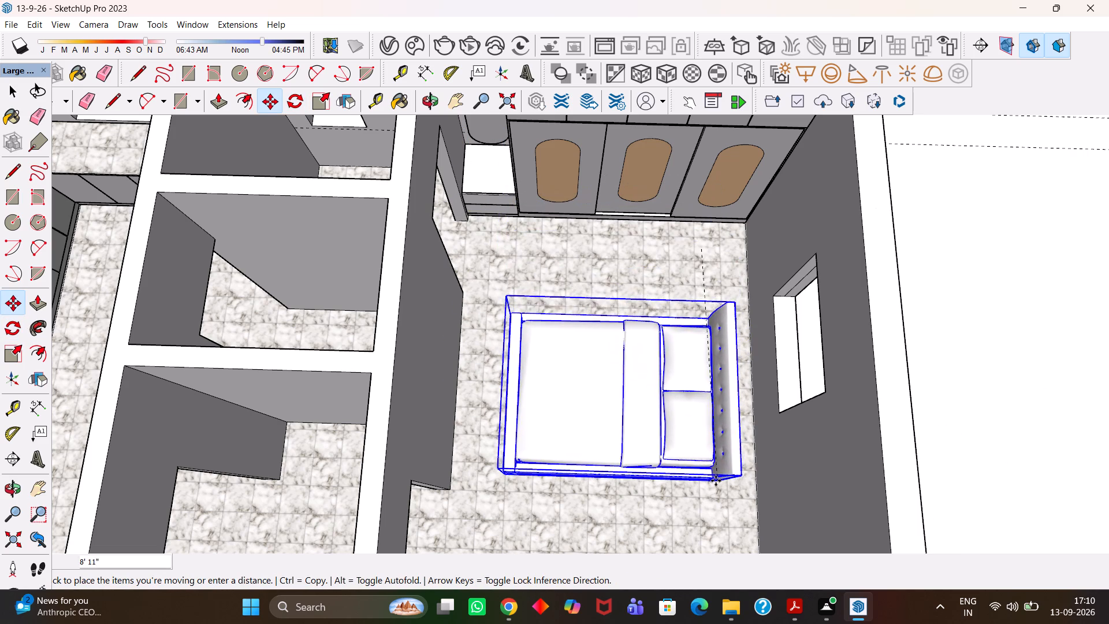
click(709, 470)
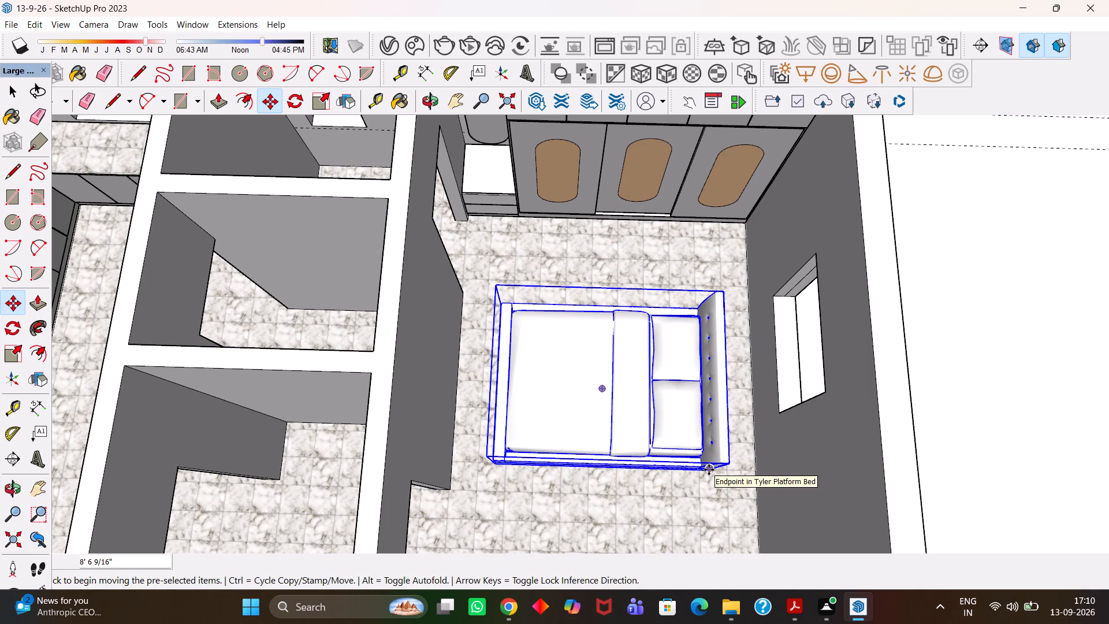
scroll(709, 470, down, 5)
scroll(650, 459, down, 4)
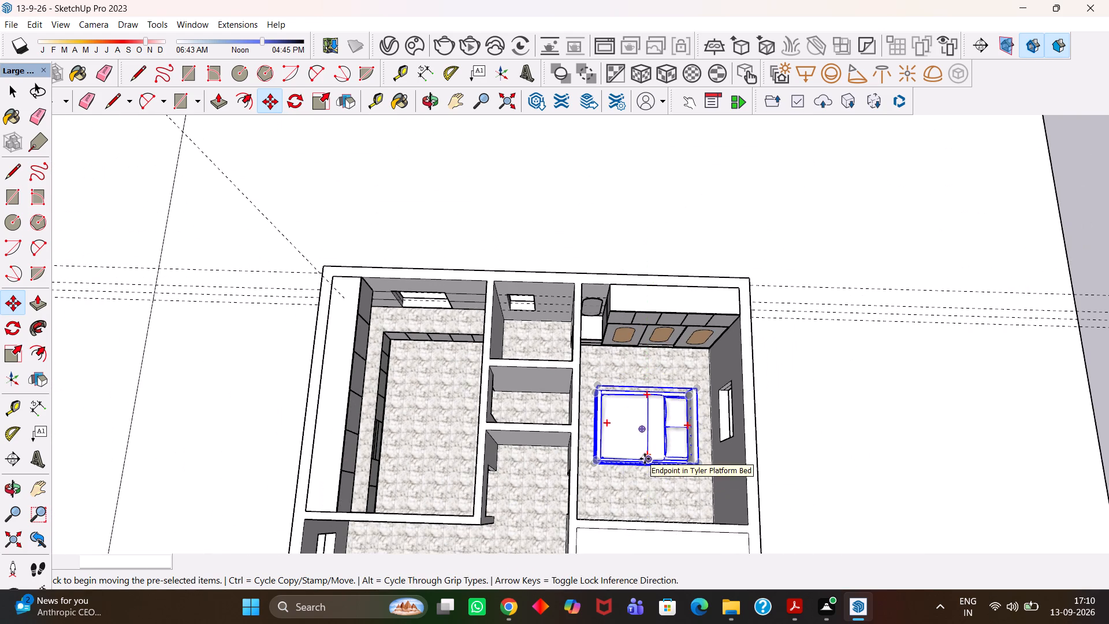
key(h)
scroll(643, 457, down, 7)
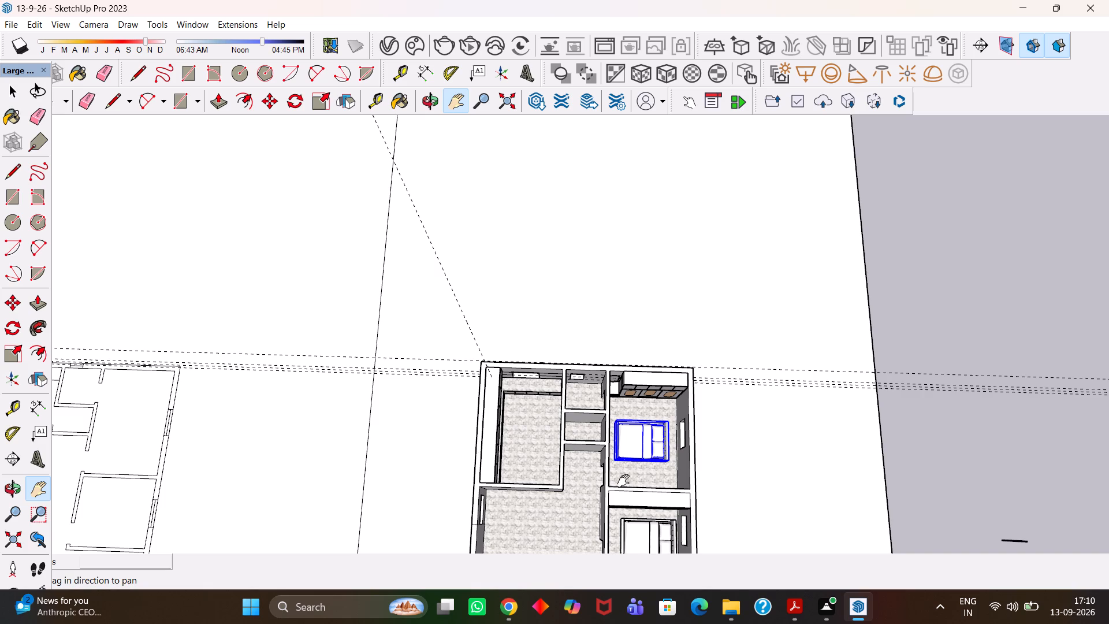
Paint the top of the L-shaped kitchen countertop with the Marble Carrara Floor Tile material.
scroll(623, 481, up, 2)
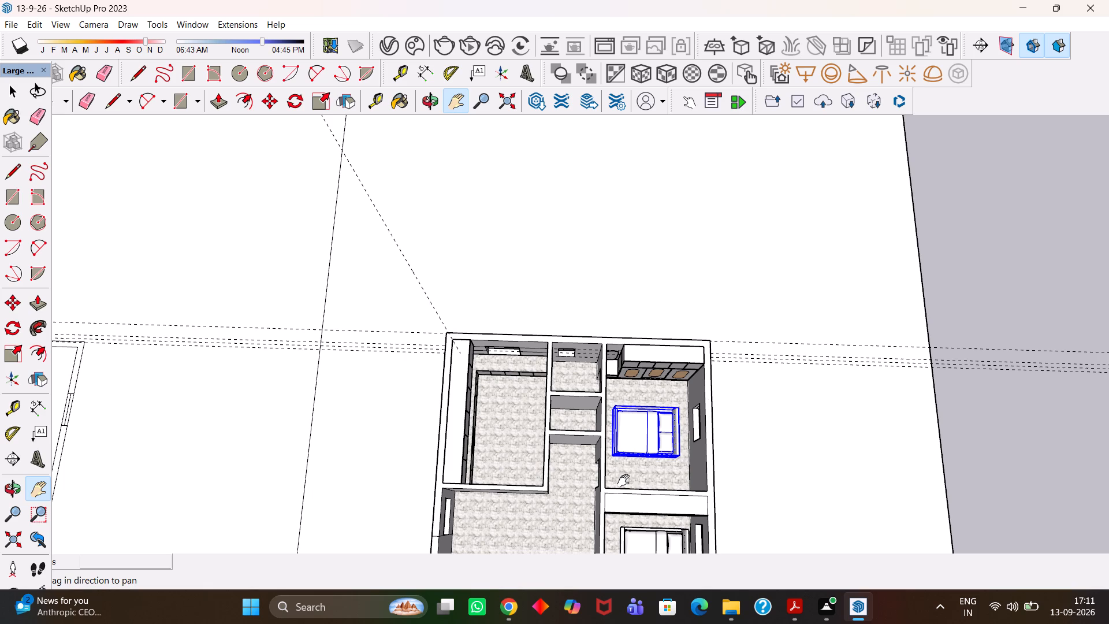
scroll(623, 481, up, 2)
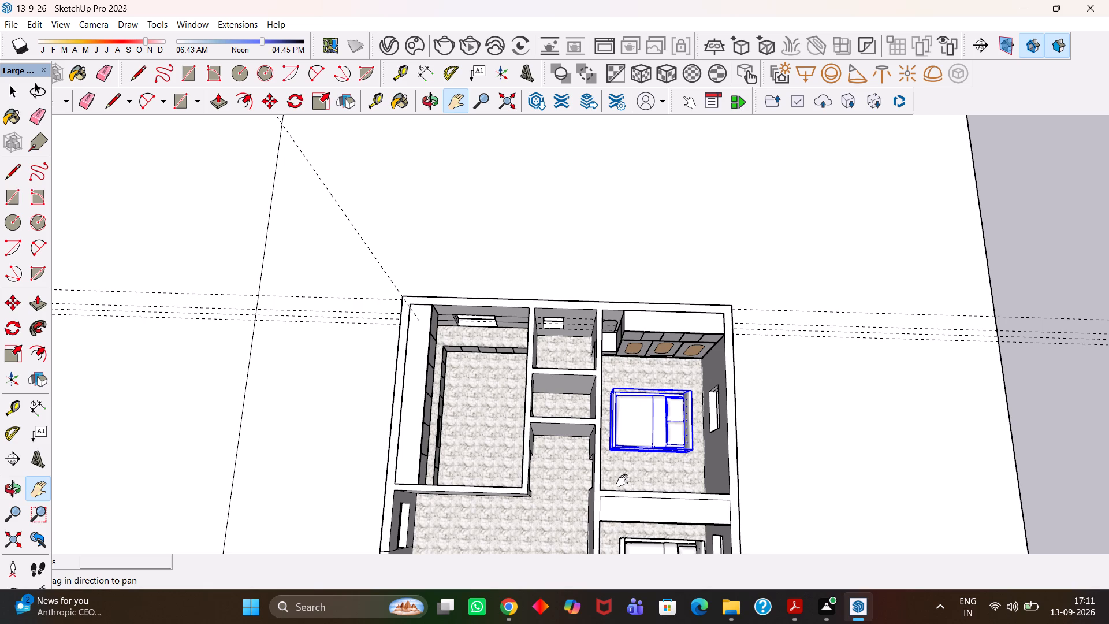
scroll(622, 481, down, 1)
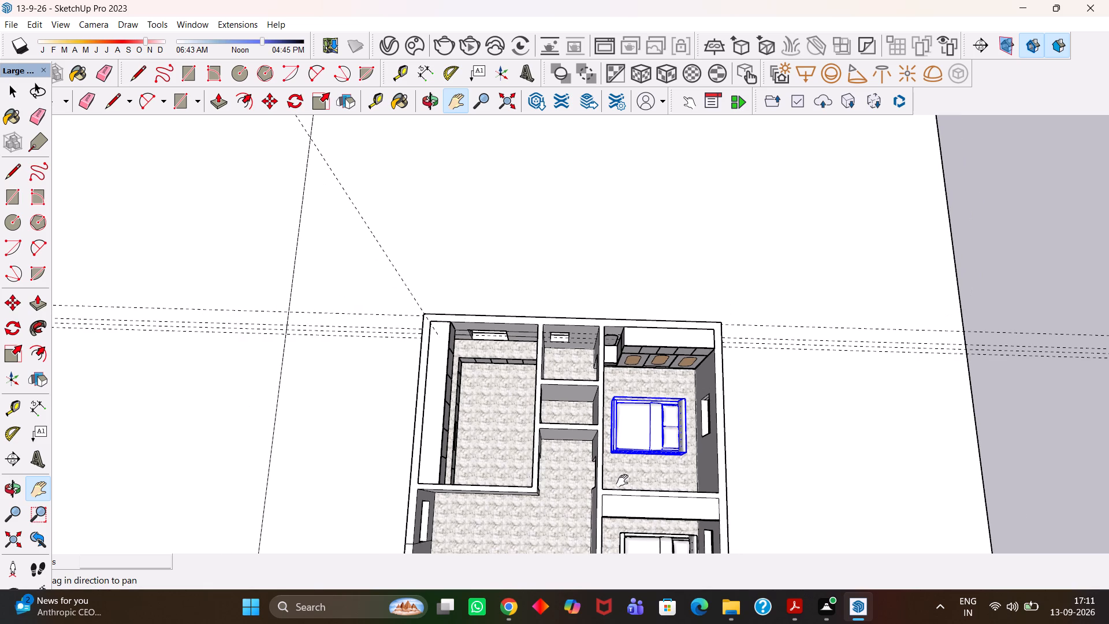
scroll(622, 481, up, 3)
key(h)
scroll(462, 426, up, 4)
middle_drag(466, 426, 379, 392)
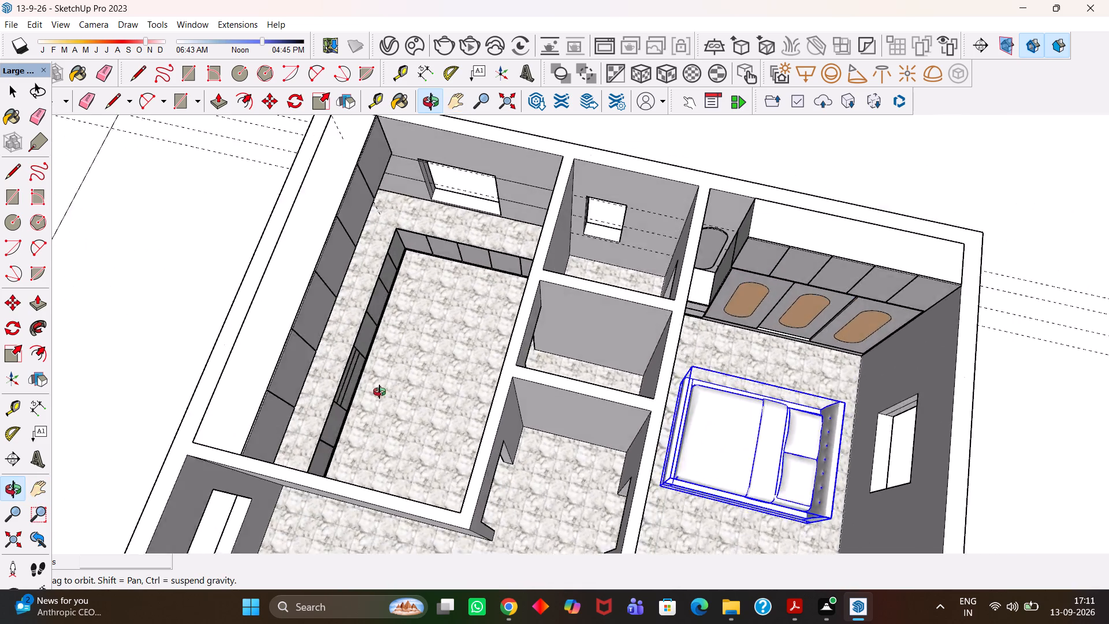
middle_drag(379, 392, 371, 374)
scroll(371, 376, up, 2)
key(h)
drag(375, 343, 445, 468)
middle_drag(489, 460, 398, 414)
scroll(398, 414, up, 5)
middle_drag(451, 434, 388, 406)
scroll(388, 406, up, 1)
key(h)
drag(441, 367, 489, 470)
middle_drag(519, 474, 507, 433)
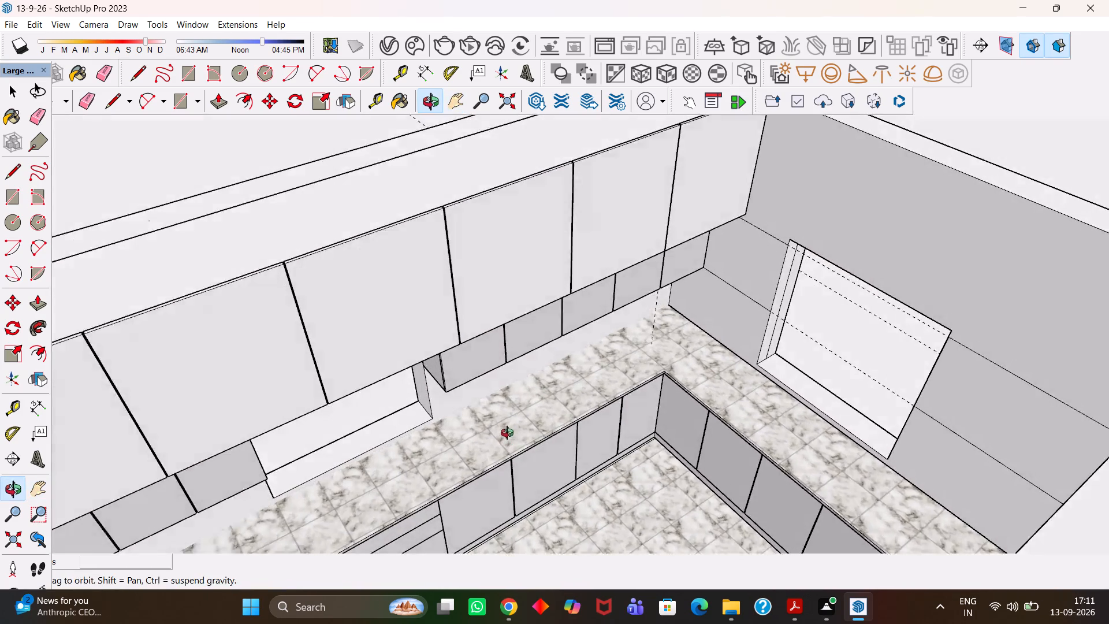
middle_drag(507, 433, 506, 432)
scroll(506, 432, up, 1)
key(b)
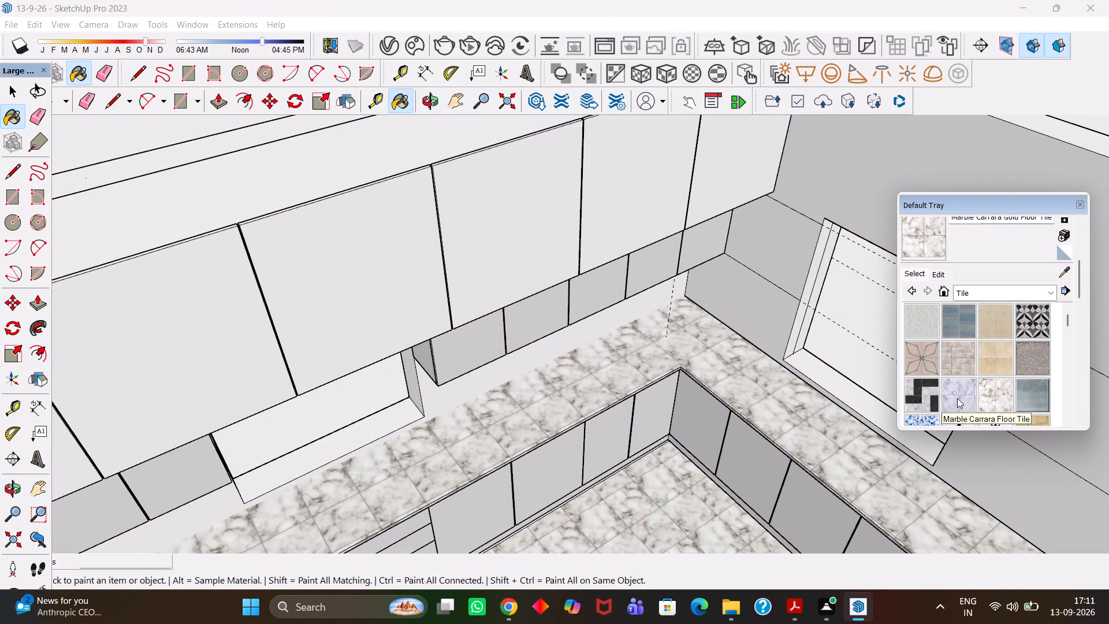
click(957, 398)
click(739, 373)
click(736, 393)
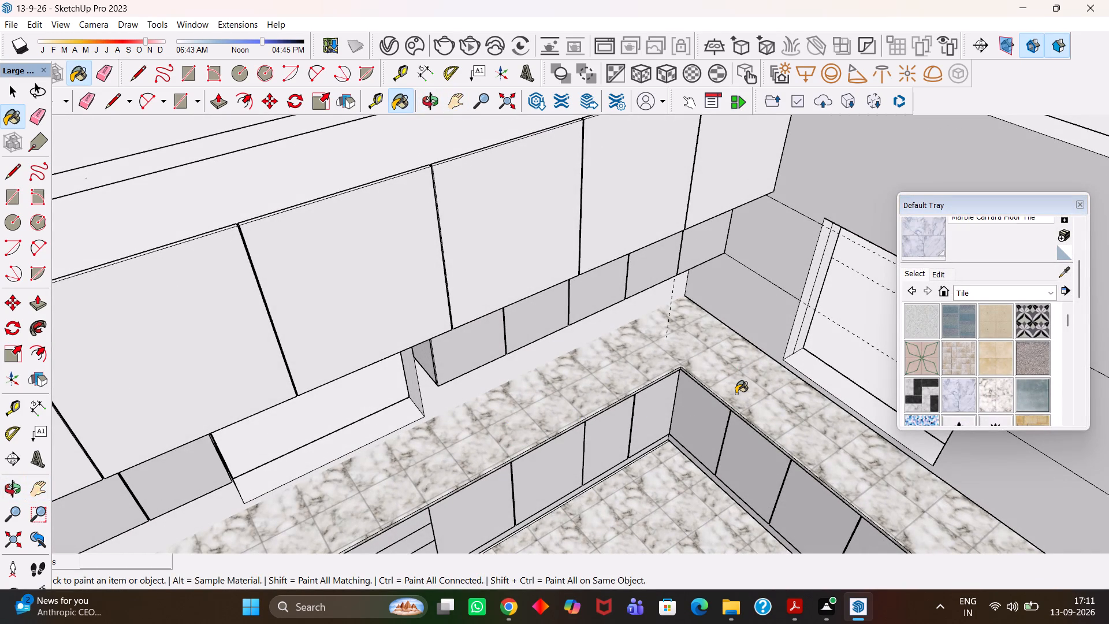
scroll(736, 393, up, 6)
click(736, 398)
scroll(736, 398, up, 4)
key(space)
double_click(735, 399)
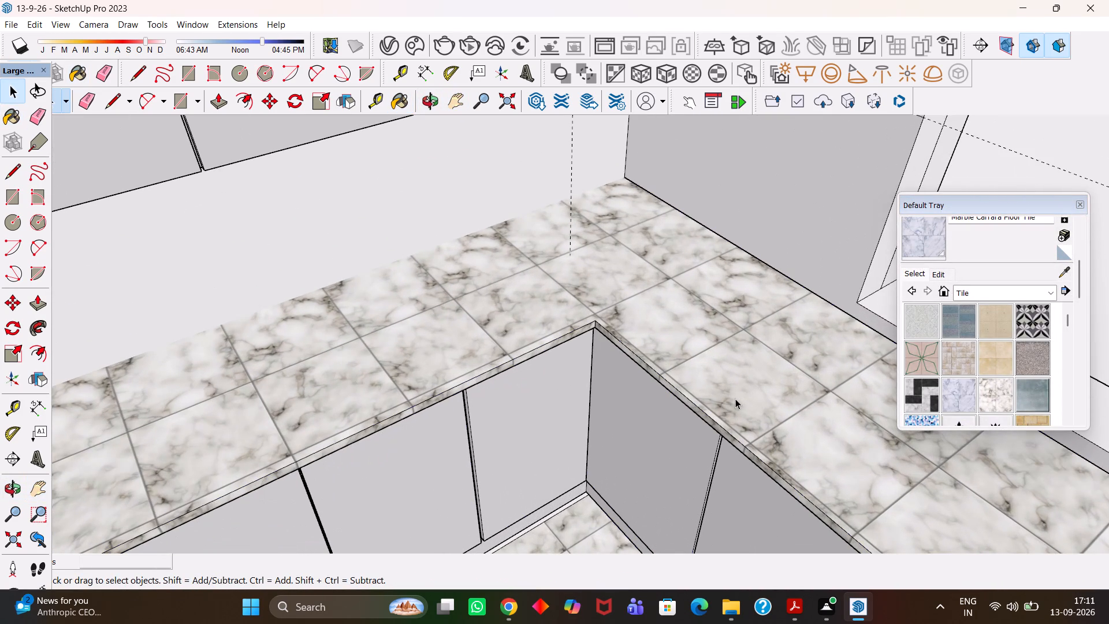
click(732, 394)
double_click(732, 394)
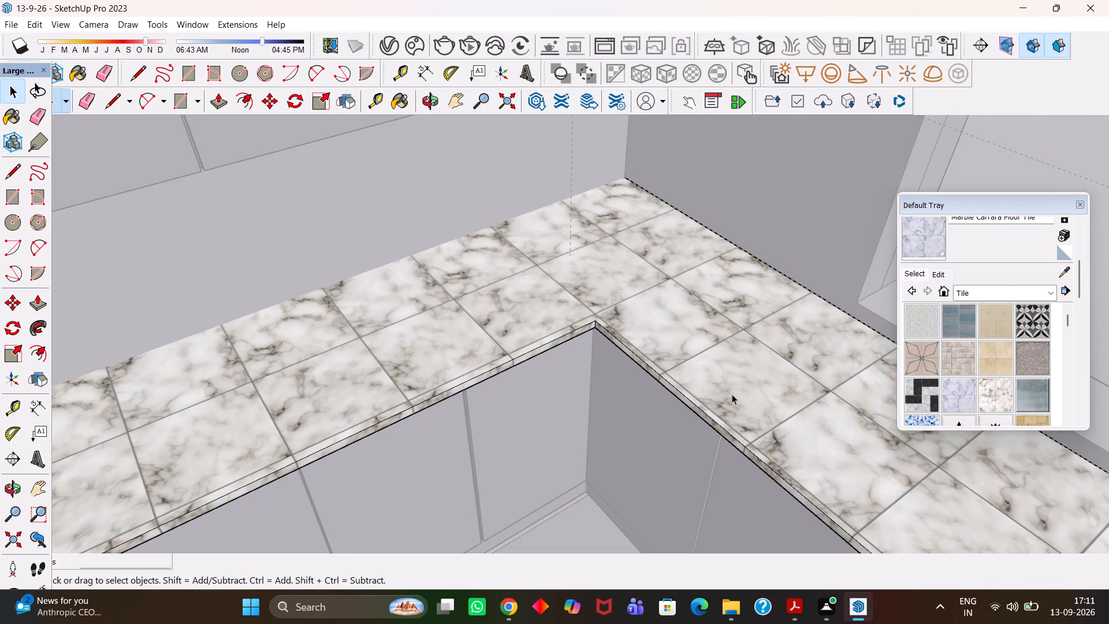
key(b)
click(732, 394)
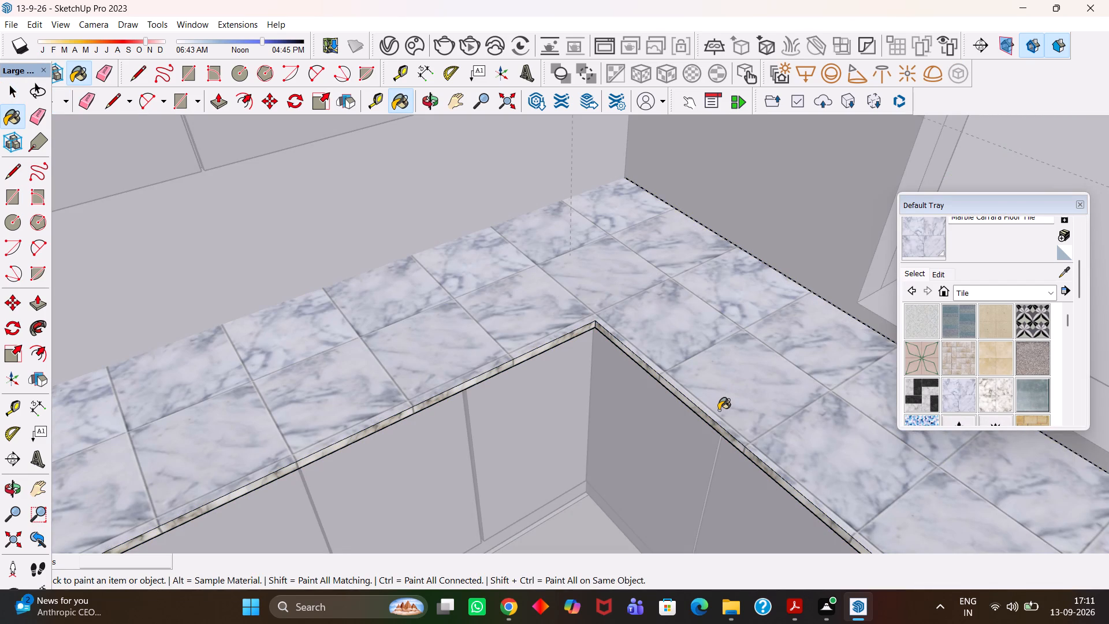
Apply the same Marble Carrara Floor Tile to the rest of the countertop slab, including its front edges, and leave group editing.
double_click(719, 410)
click(714, 410)
key(space)
triple_click(723, 400)
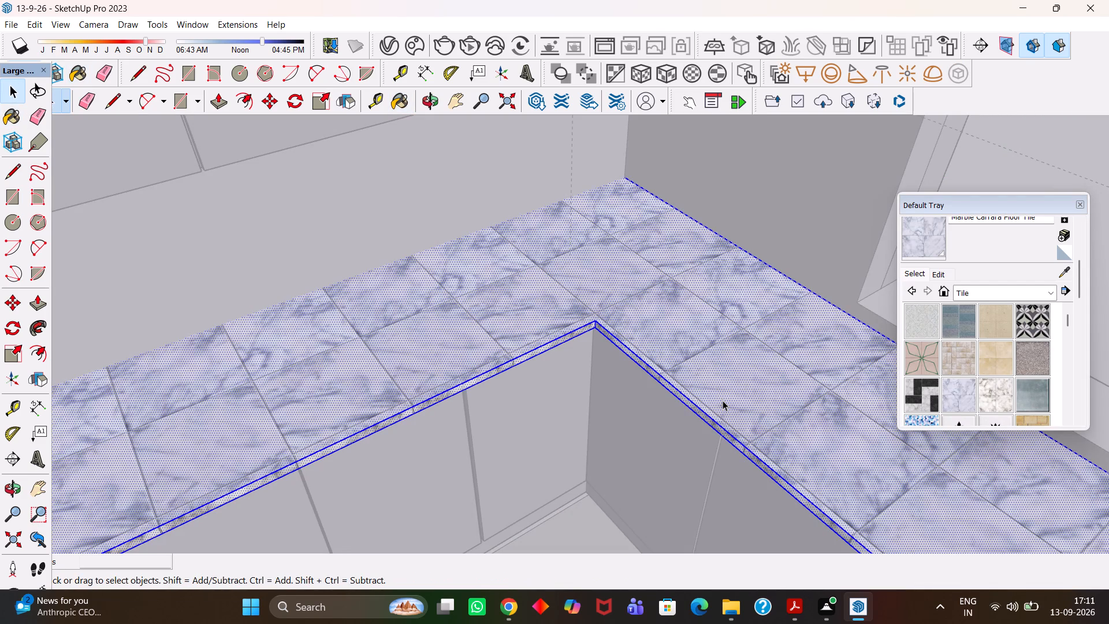
key(b)
click(723, 400)
click(1078, 206)
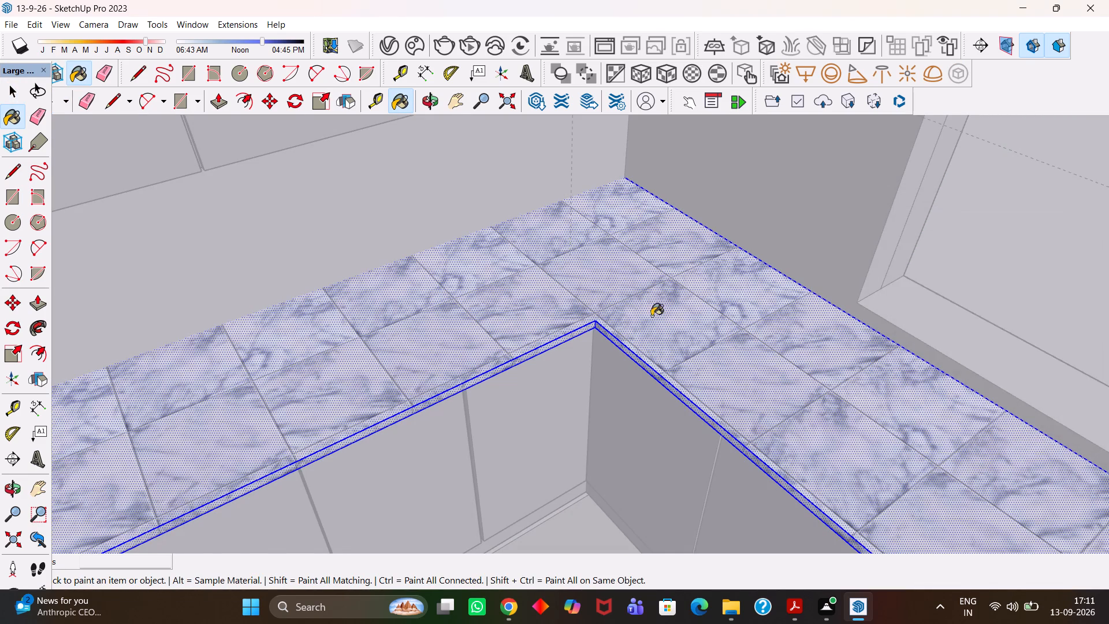
scroll(601, 374, down, 20)
scroll(601, 374, down, 2)
middle_drag(546, 413, 550, 437)
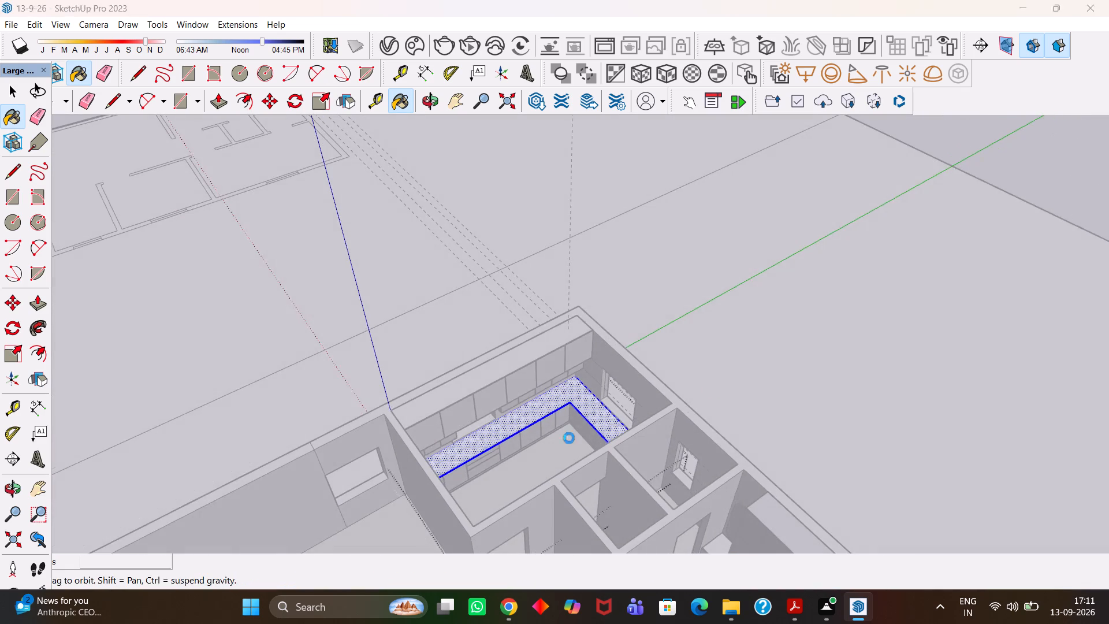
key(space)
click(802, 329)
click(999, 142)
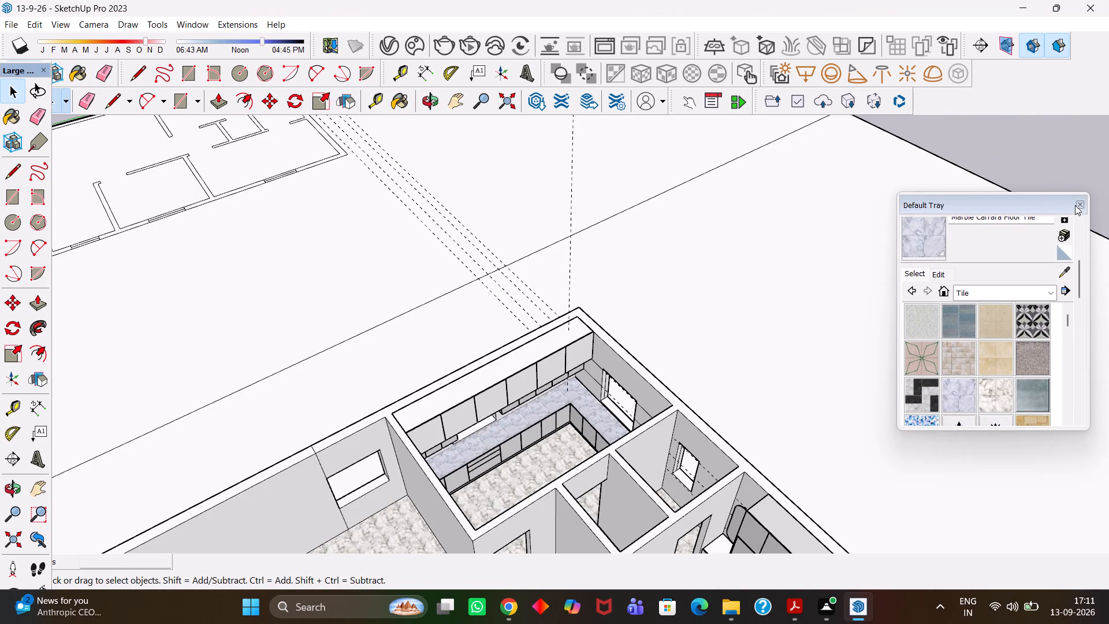
click(1076, 205)
Move the bed in the oval-panelled wardrobe bedroom toward the window wall so its headboard sits against it.
scroll(650, 234, down, 4)
middle_drag(565, 373, 721, 447)
middle_drag(610, 397, 730, 432)
scroll(708, 432, up, 2)
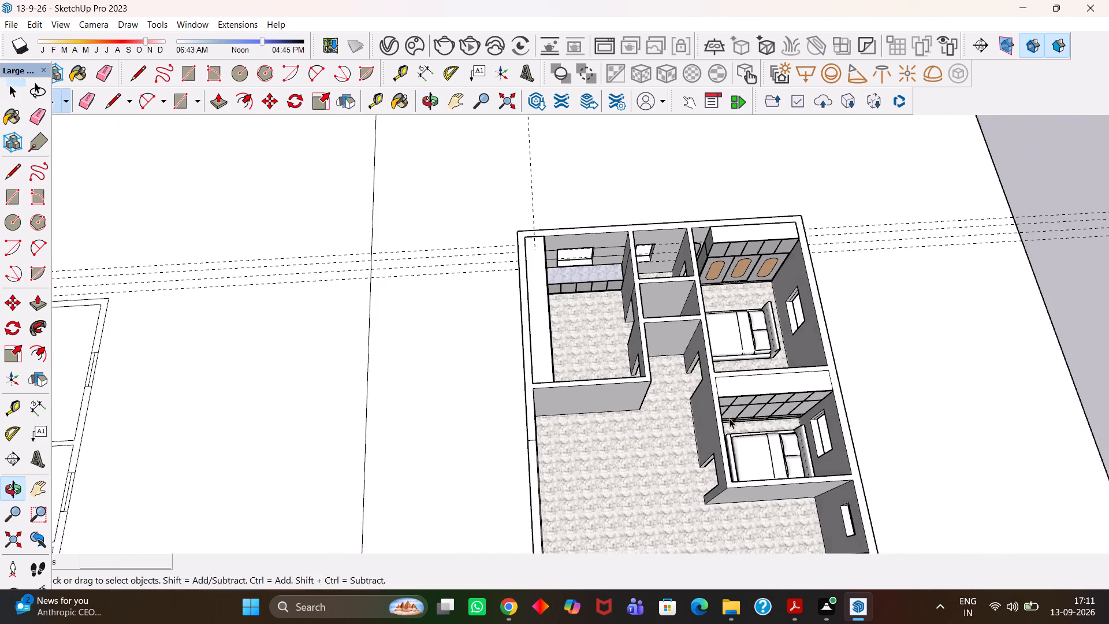
key(g)
scroll(721, 385, up, 2)
key(h)
drag(630, 315, 530, 359)
middle_drag(557, 297, 556, 383)
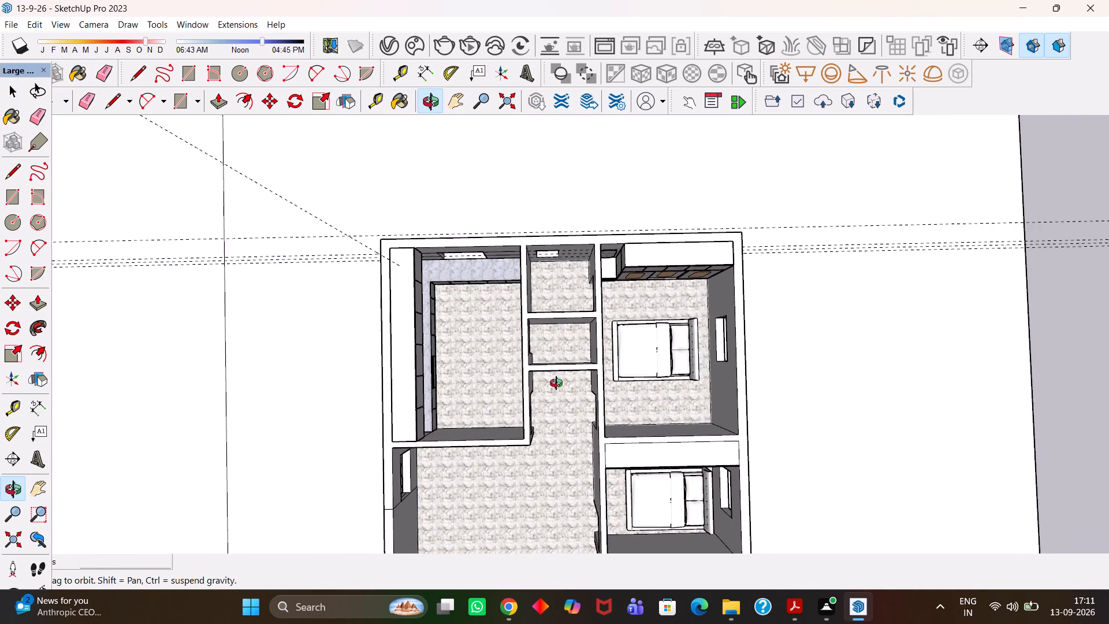
middle_drag(556, 383, 558, 378)
middle_drag(558, 376, 559, 370)
scroll(561, 324, up, 3)
scroll(563, 324, down, 3)
drag(628, 384, 583, 277)
scroll(622, 244, up, 3)
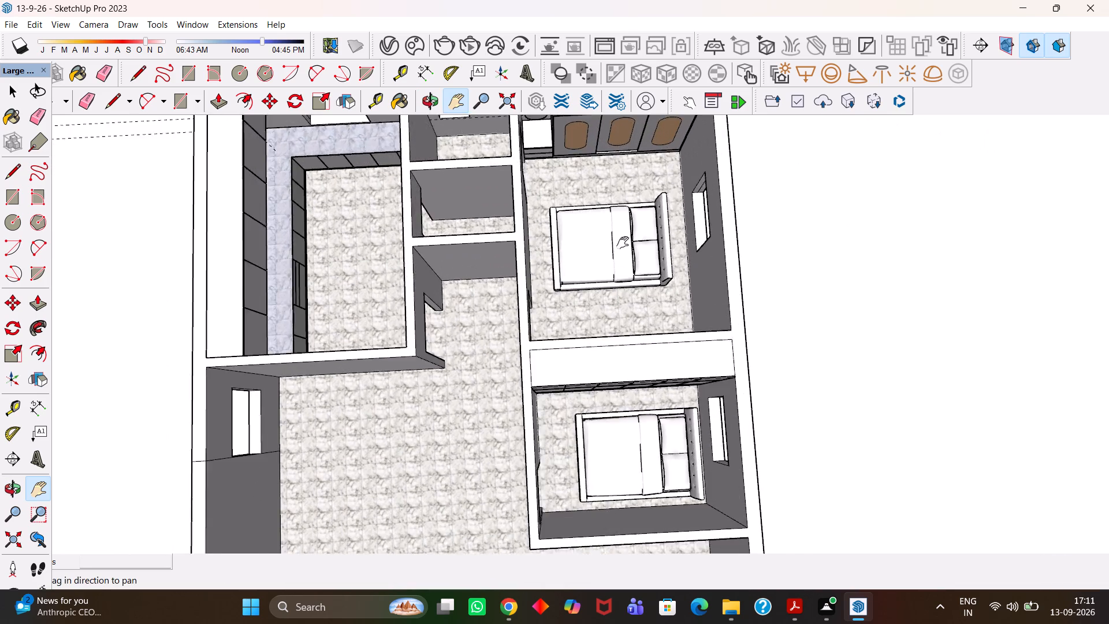
scroll(623, 243, up, 2)
drag(623, 243, 504, 322)
scroll(490, 334, up, 4)
key(space)
scroll(491, 336, up, 1)
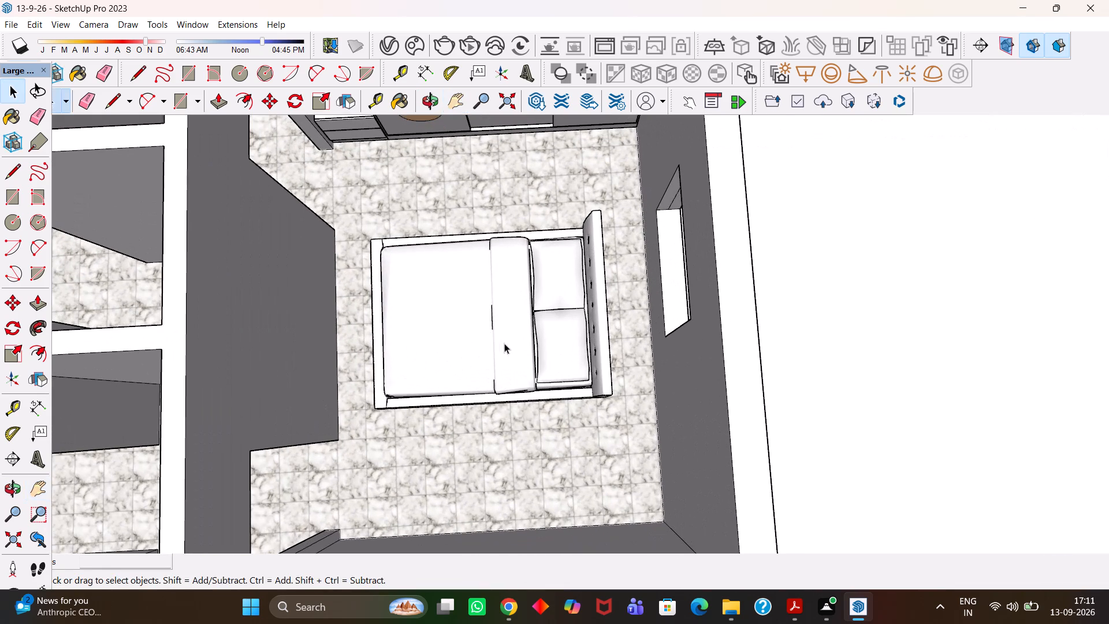
click(504, 343)
middle_drag(537, 356, 539, 273)
scroll(535, 273, up, 4)
key(m)
click(622, 458)
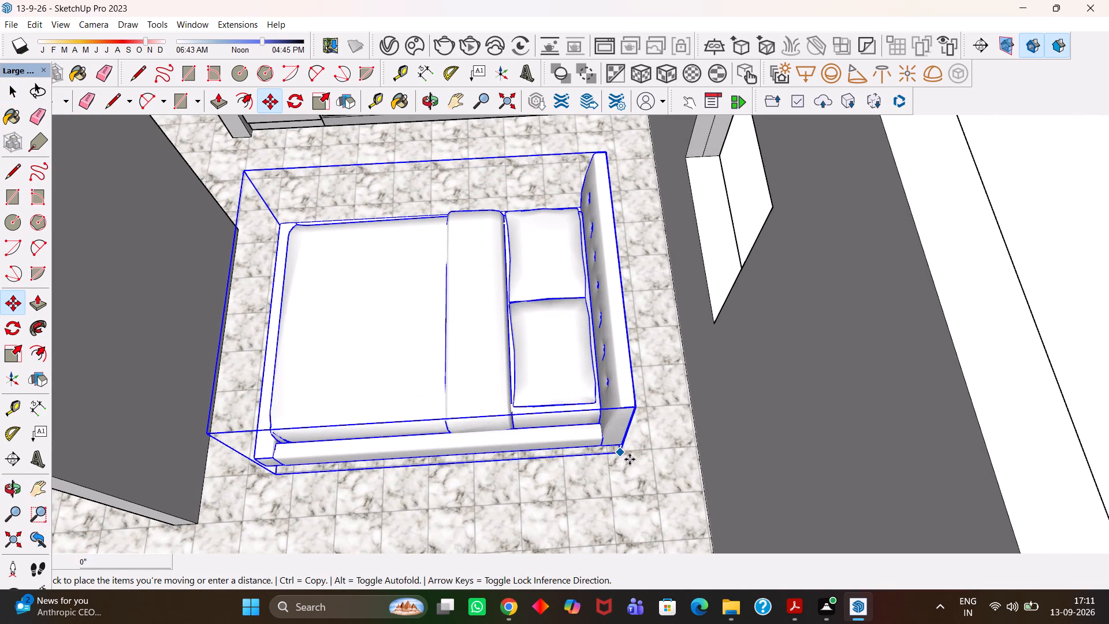
click(692, 488)
Examine the bed's placement and the room layout across the whole house.
scroll(597, 454, down, 2)
key(h)
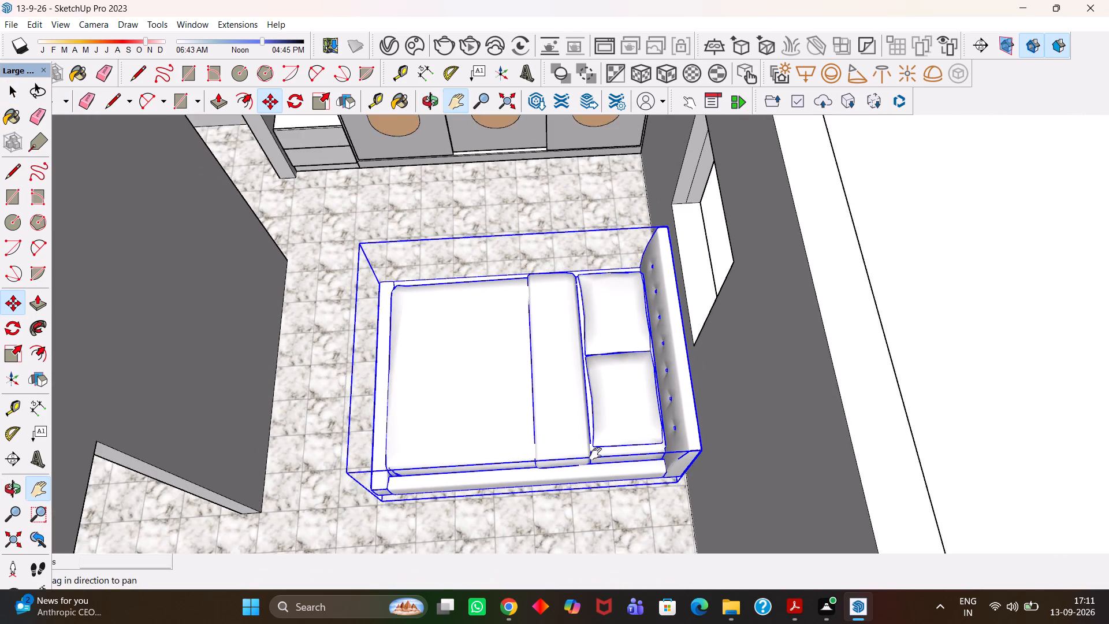
scroll(596, 454, down, 7)
middle_drag(554, 339, 534, 437)
middle_click(531, 435)
middle_click(524, 431)
scroll(524, 431, up, 4)
scroll(524, 431, down, 4)
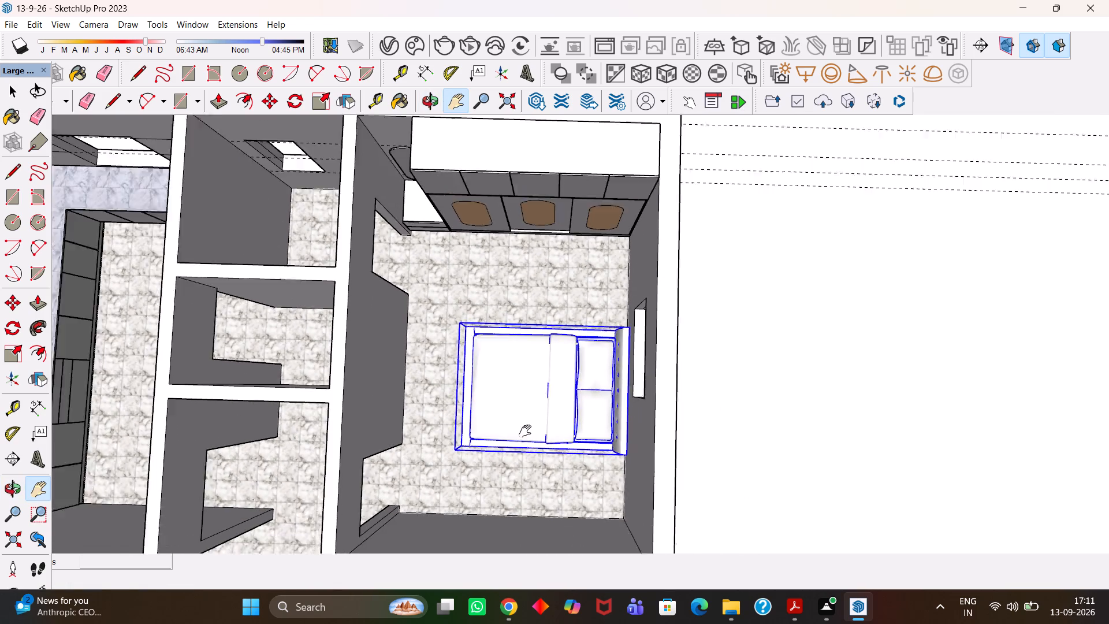
scroll(525, 431, down, 1)
key(h)
scroll(483, 431, down, 4)
drag(496, 447, 552, 365)
scroll(545, 374, down, 4)
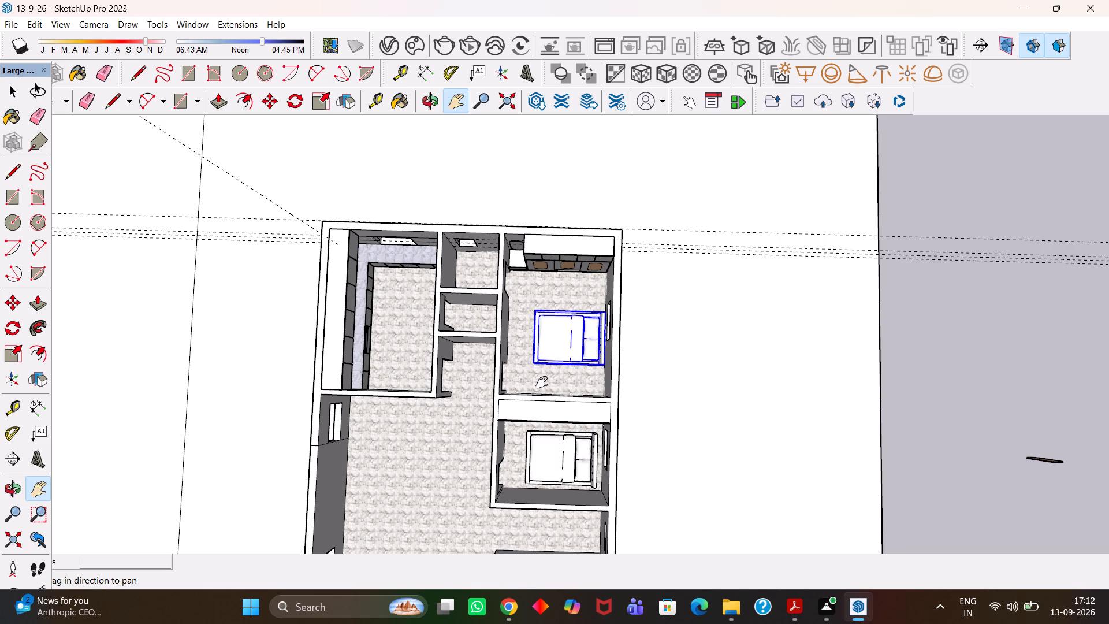
scroll(542, 382, down, 3)
drag(518, 408, 559, 340)
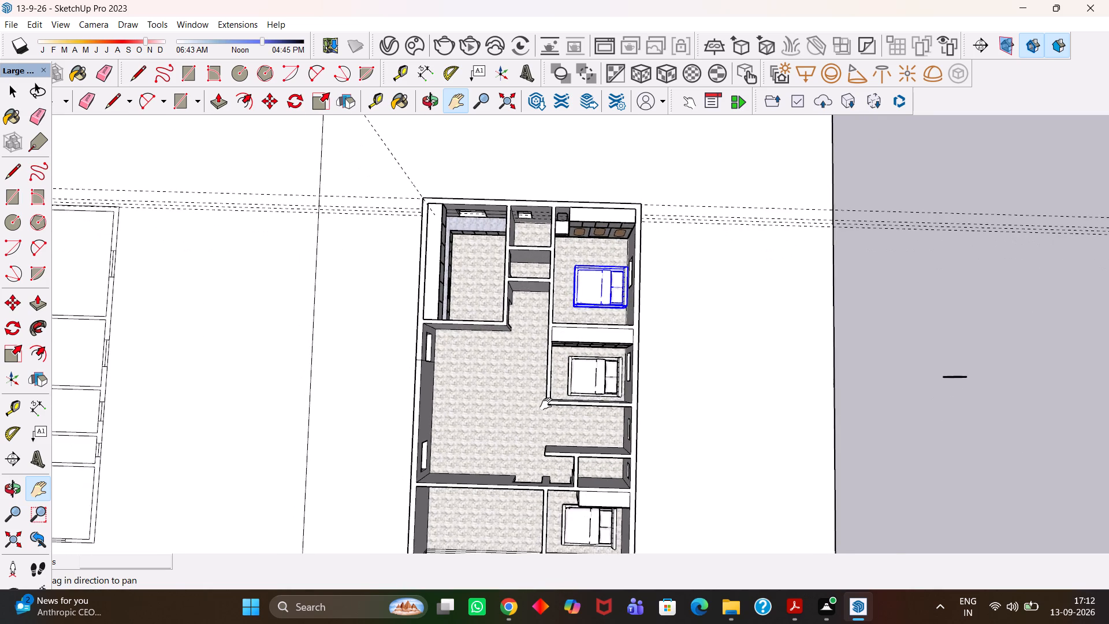
scroll(546, 404, up, 3)
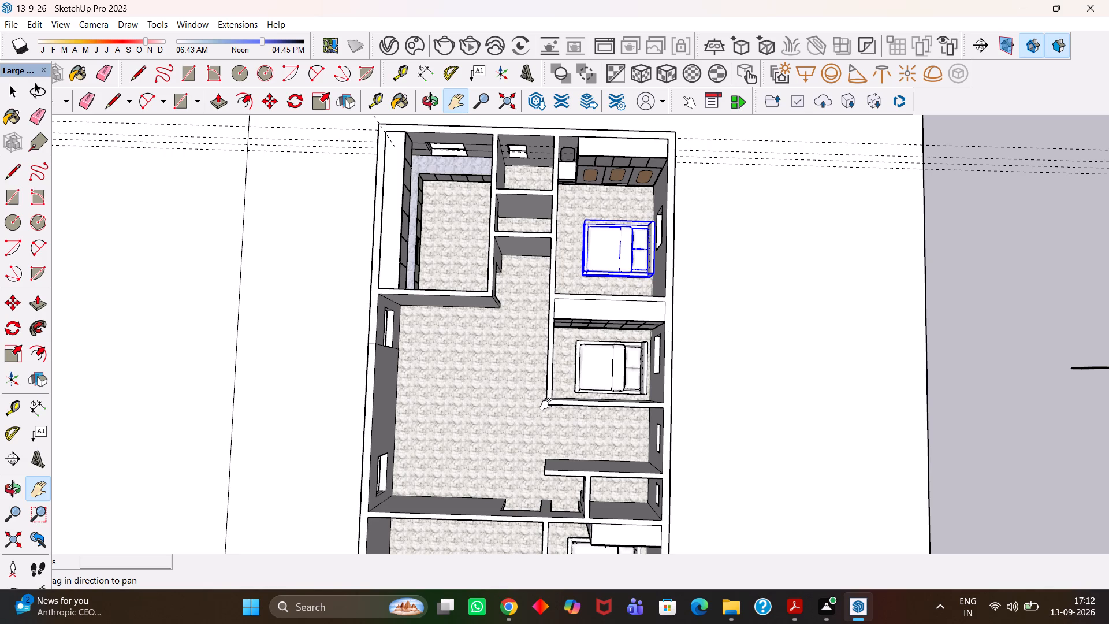
scroll(546, 404, up, 2)
scroll(546, 404, down, 3)
middle_drag(571, 412, 562, 242)
scroll(541, 336, up, 3)
scroll(541, 341, down, 3)
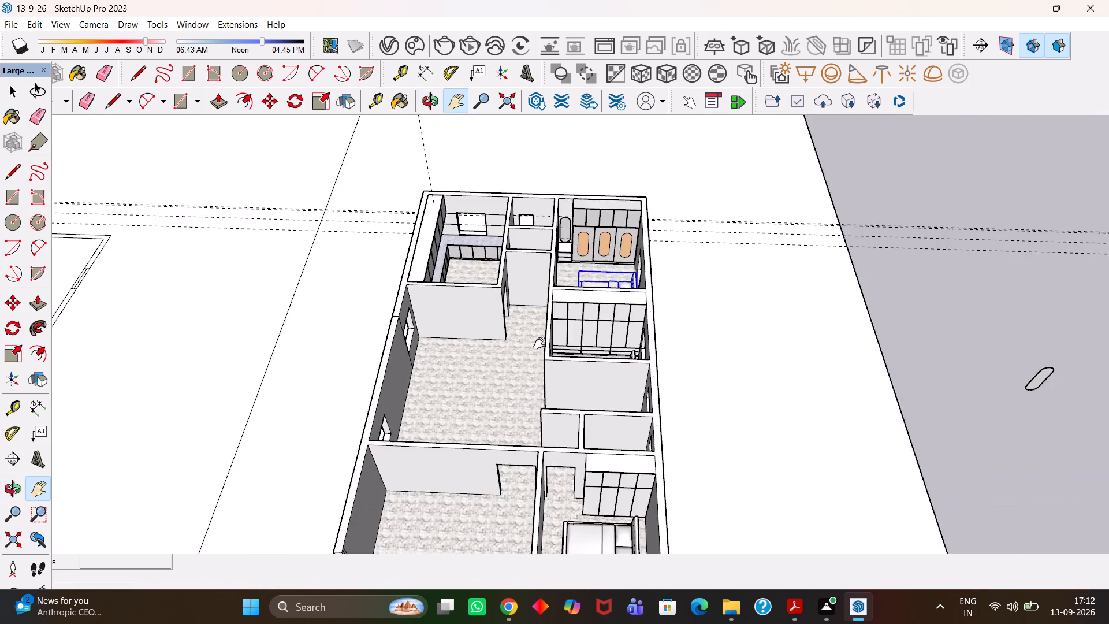
scroll(539, 343, down, 4)
drag(530, 407, 563, 344)
scroll(568, 341, down, 3)
middle_drag(574, 356, 581, 360)
scroll(581, 360, up, 1)
scroll(652, 339, up, 2)
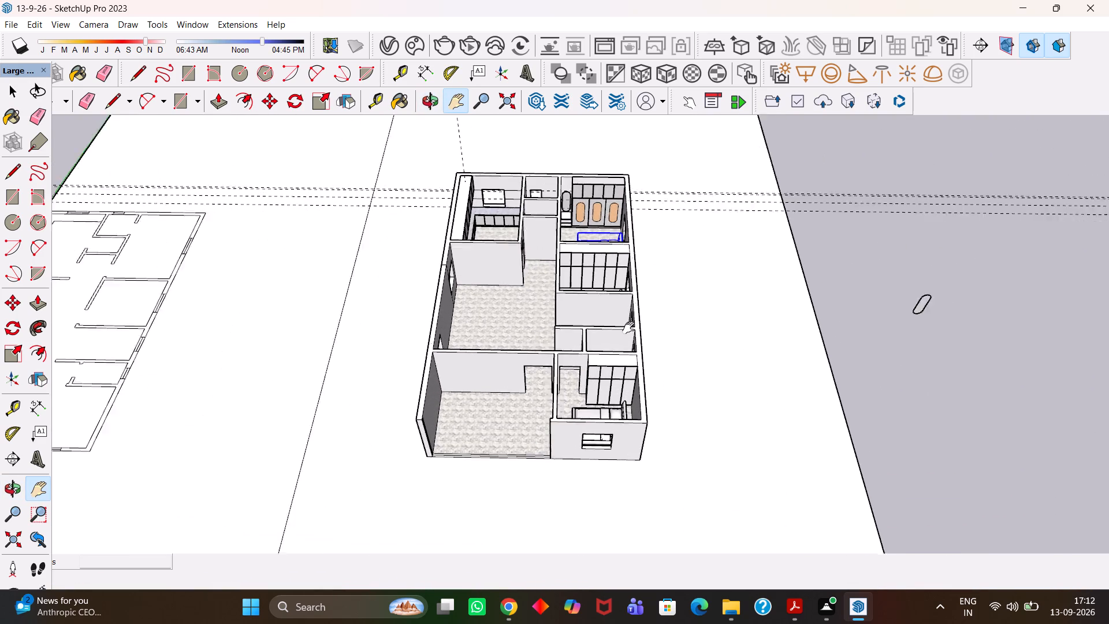
scroll(628, 328, up, 1)
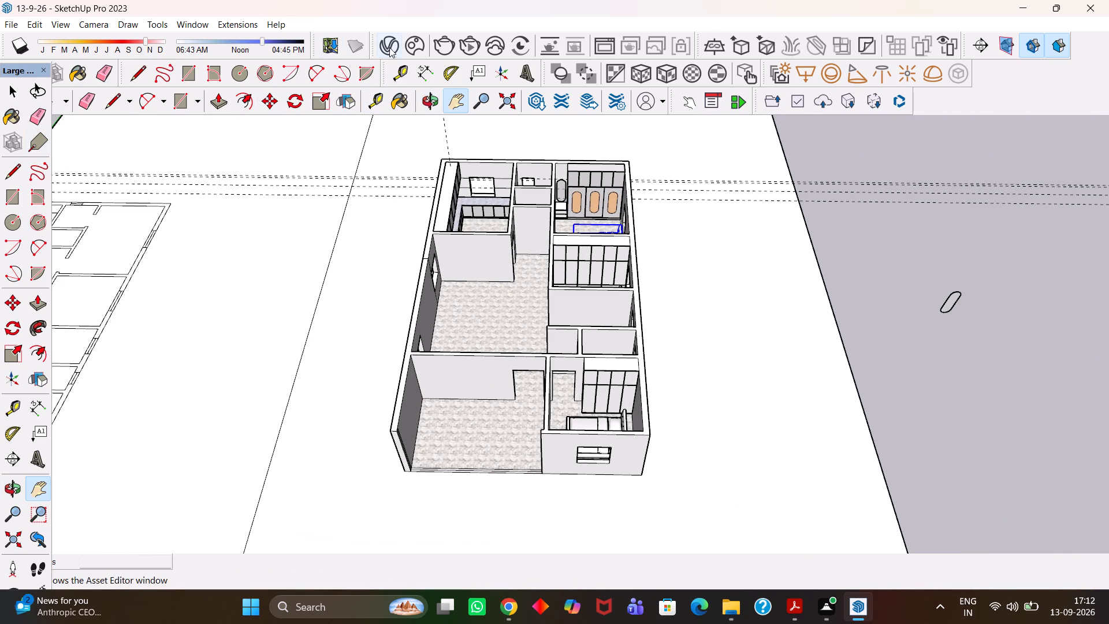
Import Sofa 142 022 from the downloaded Chaos Cosmos assets and place it in the central living hall near the windowed outer wall.
click(416, 48)
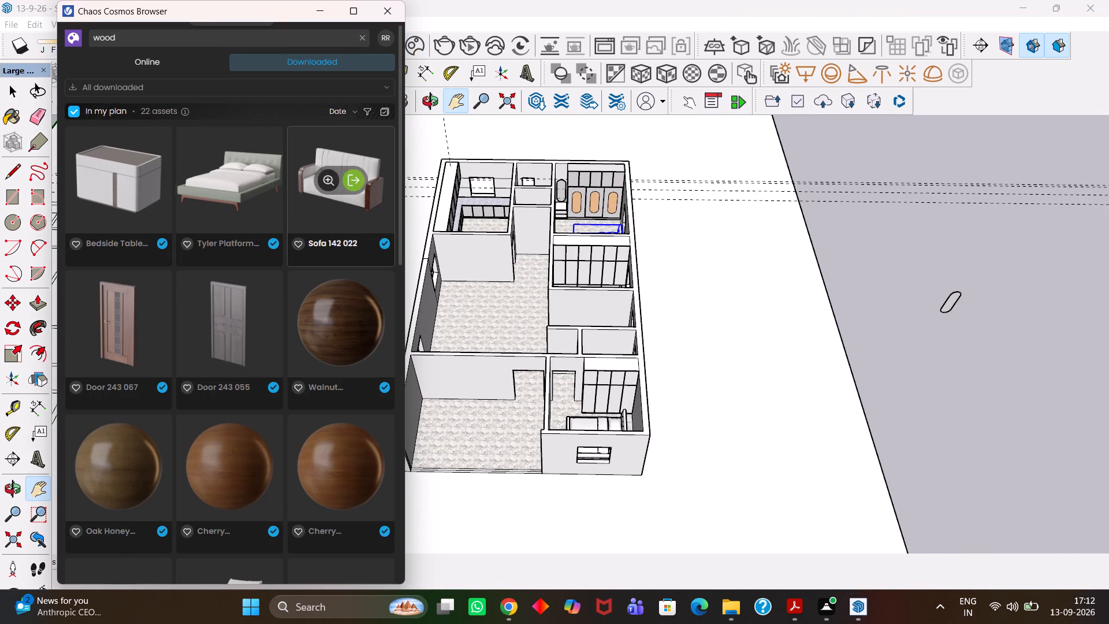
double_click(352, 176)
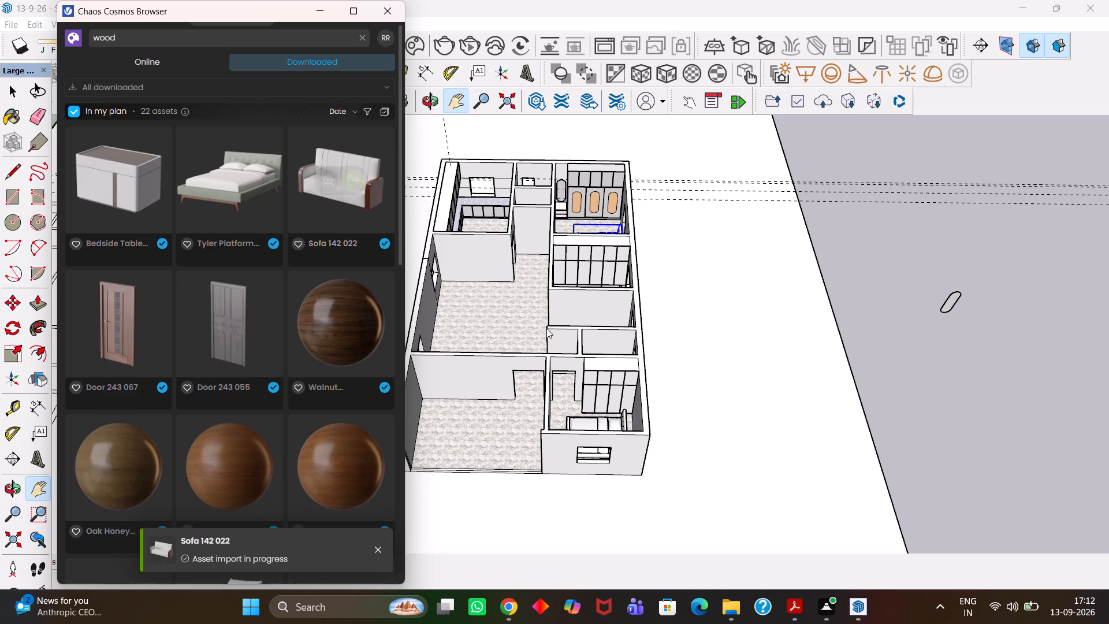
scroll(490, 330, up, 5)
middle_drag(492, 334, 554, 428)
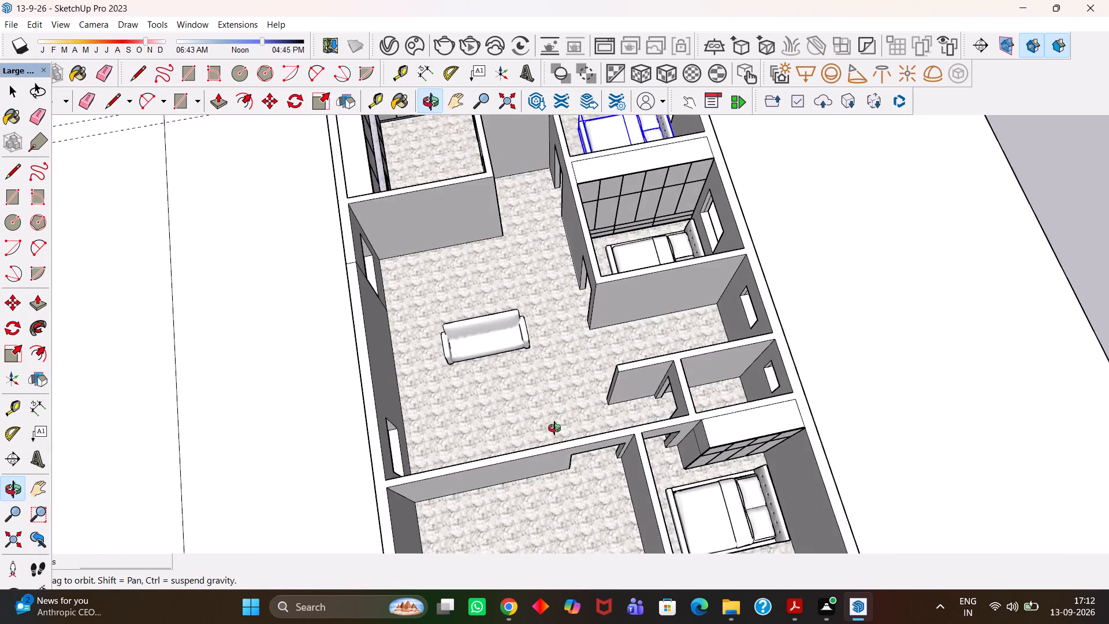
middle_drag(554, 428, 522, 425)
scroll(451, 300, down, 2)
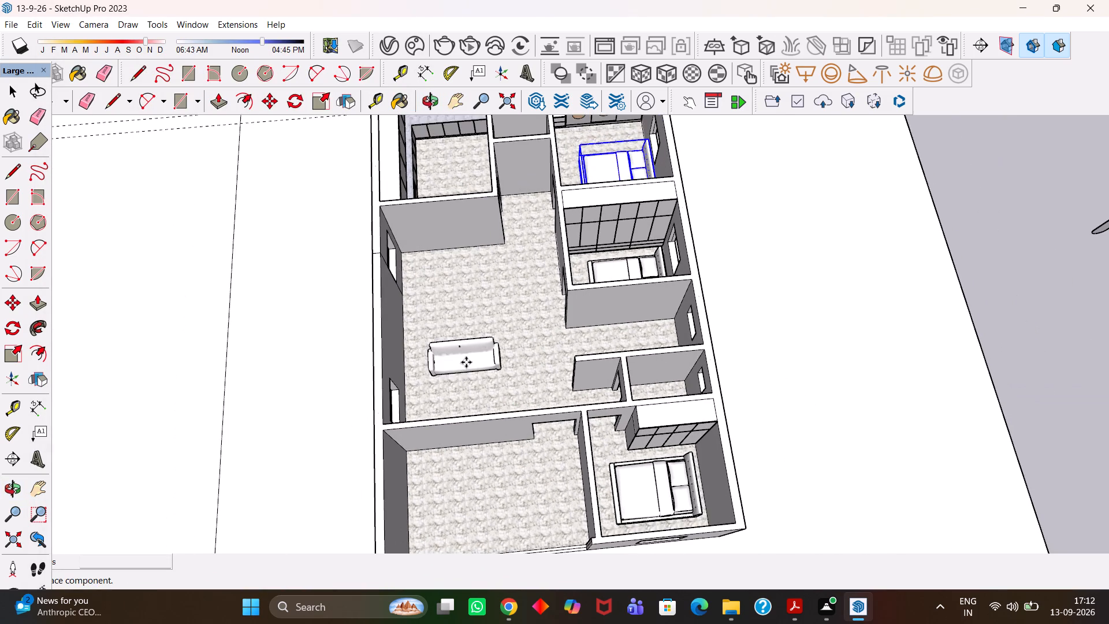
scroll(466, 362, up, 3)
middle_drag(466, 378, 437, 404)
scroll(437, 404, up, 1)
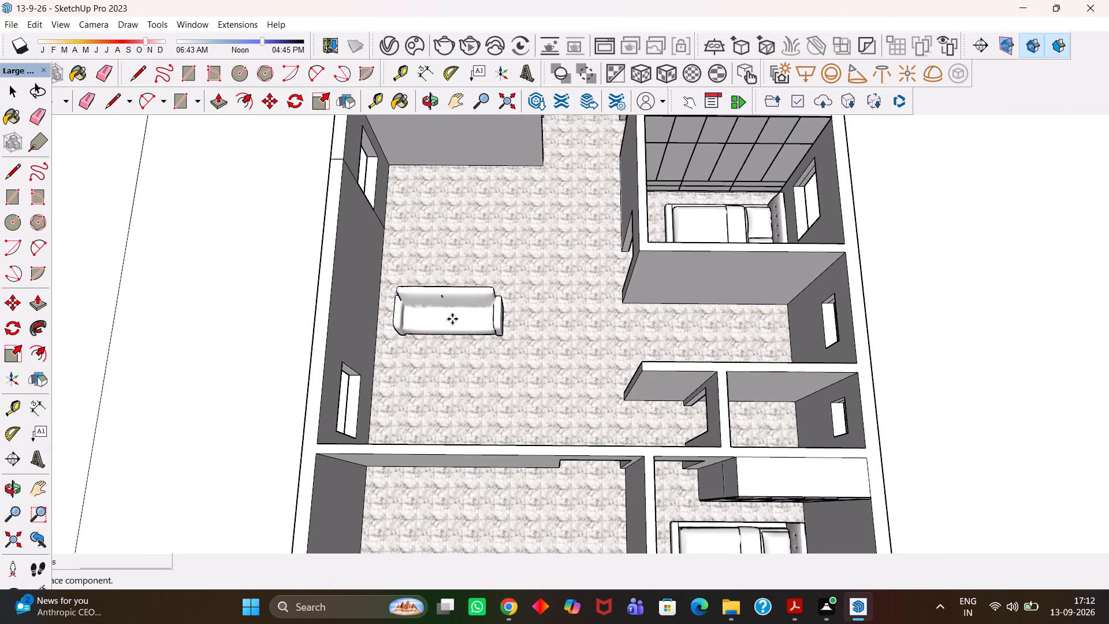
click(468, 304)
Rotate the sofa in the central living hall 90 degrees so its back faces the windowed outer wall.
scroll(468, 304, up, 1)
key(space)
click(462, 303)
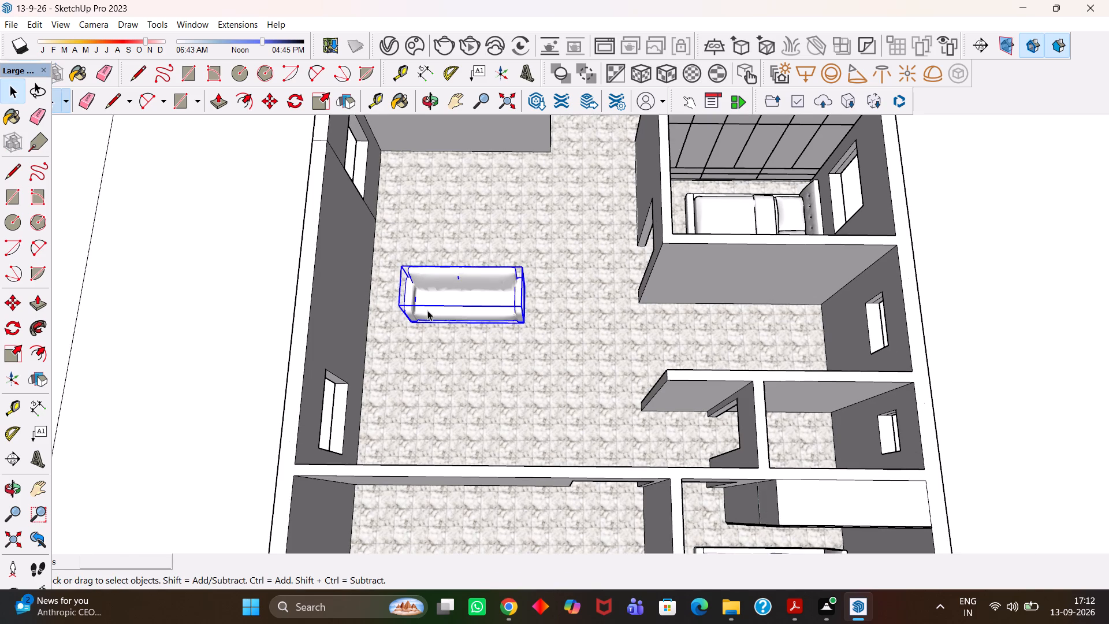
scroll(427, 310, up, 4)
middle_click(414, 322)
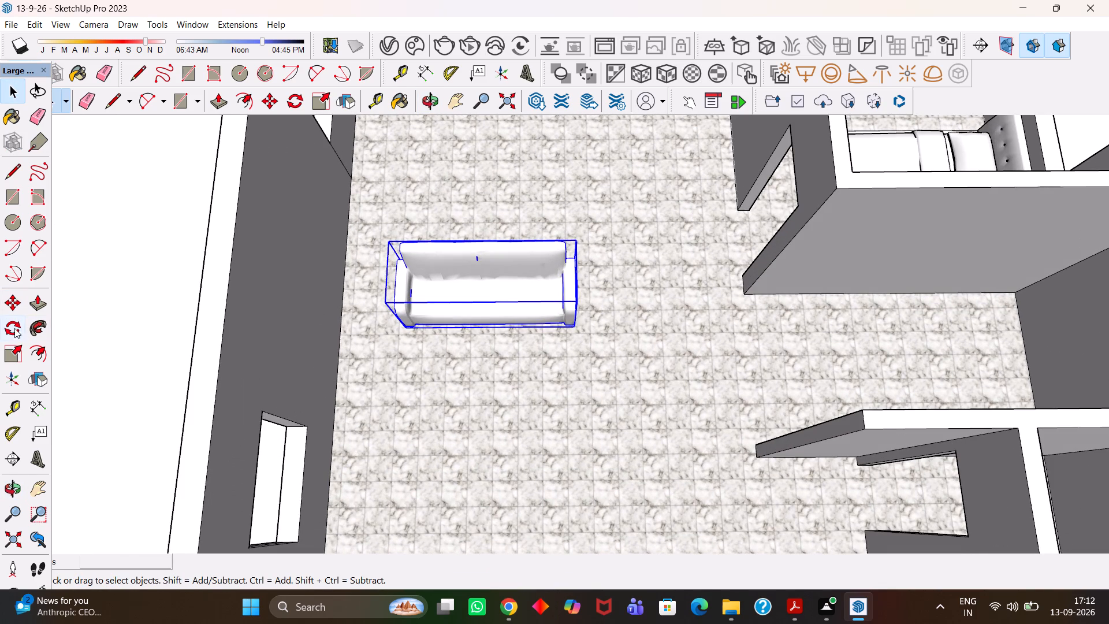
click(14, 328)
click(402, 330)
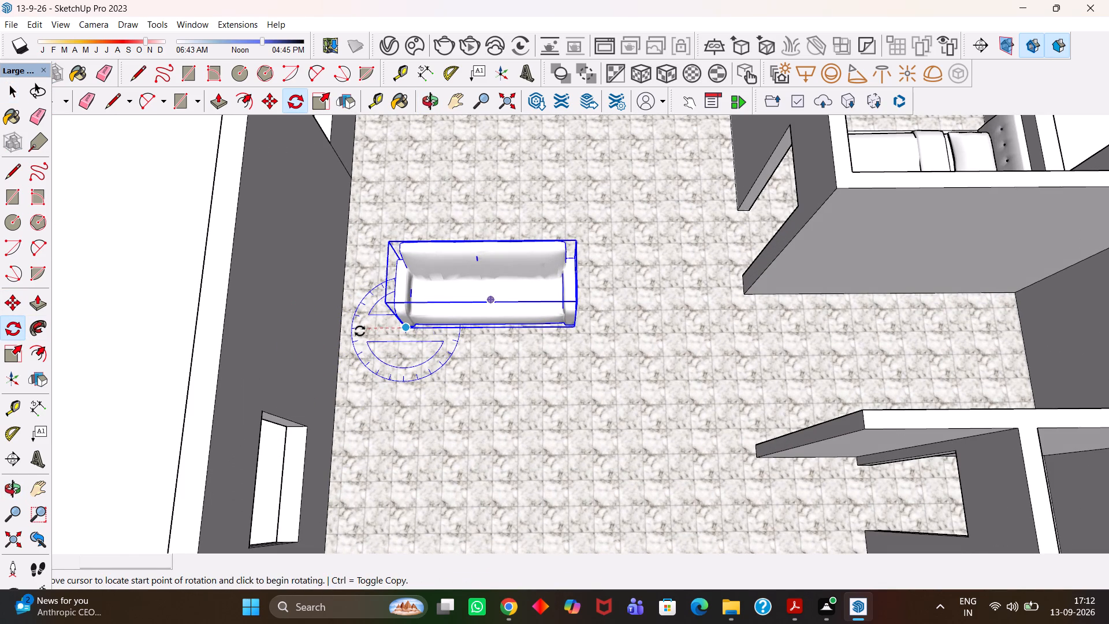
click(360, 331)
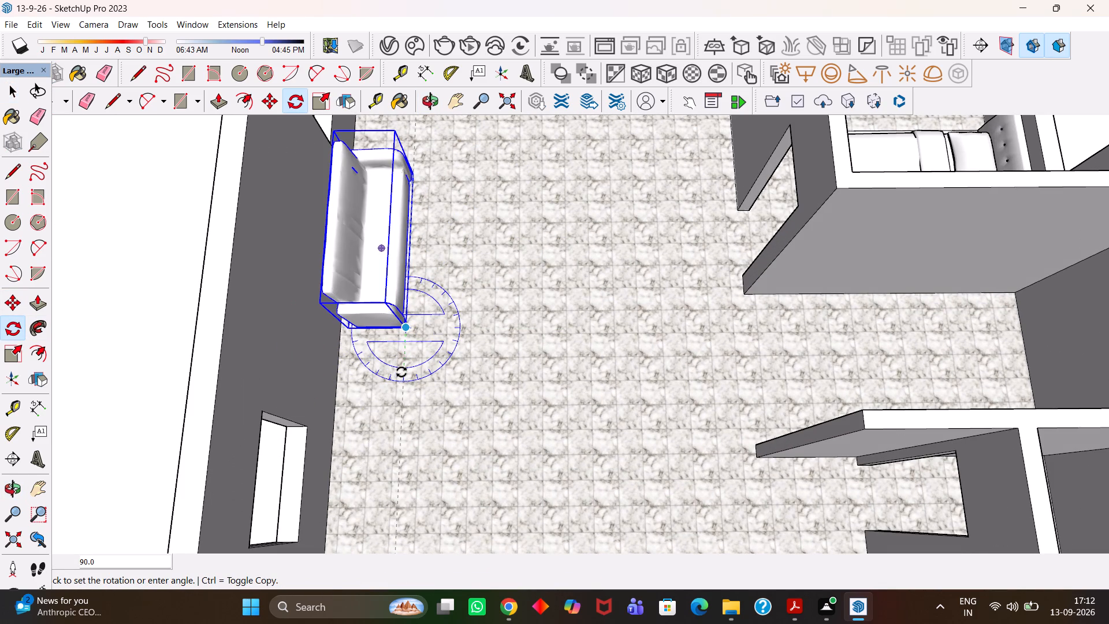
click(401, 372)
Copy the sofa into the open hall floor and rotate the copy 90 degrees, perpendicular to the windowed outer wall.
key(m)
click(403, 325)
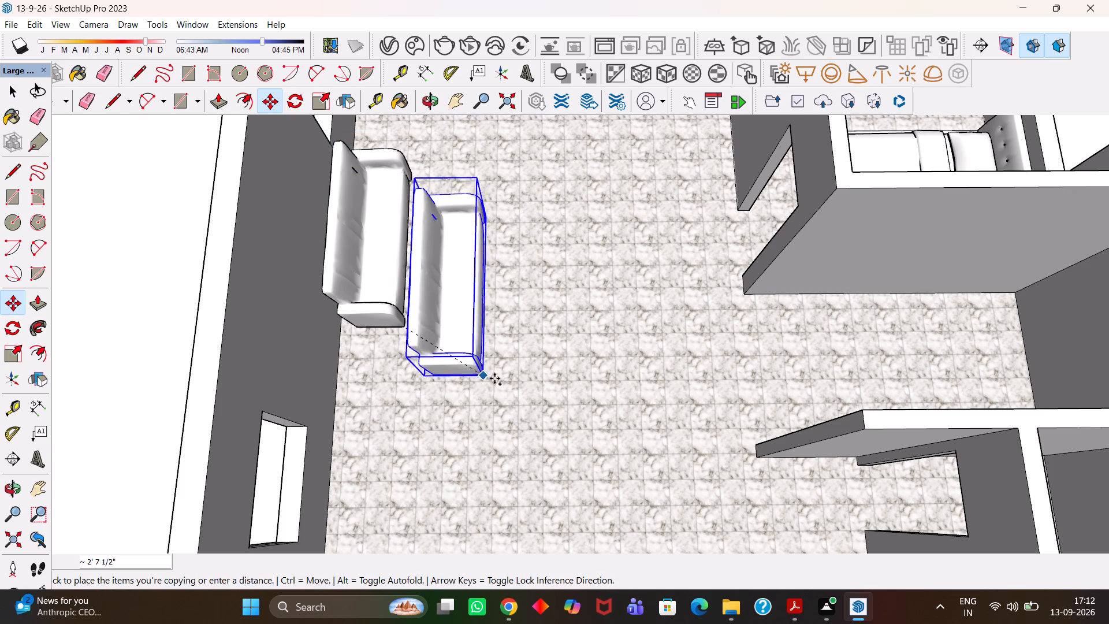
click(515, 388)
click(12, 326)
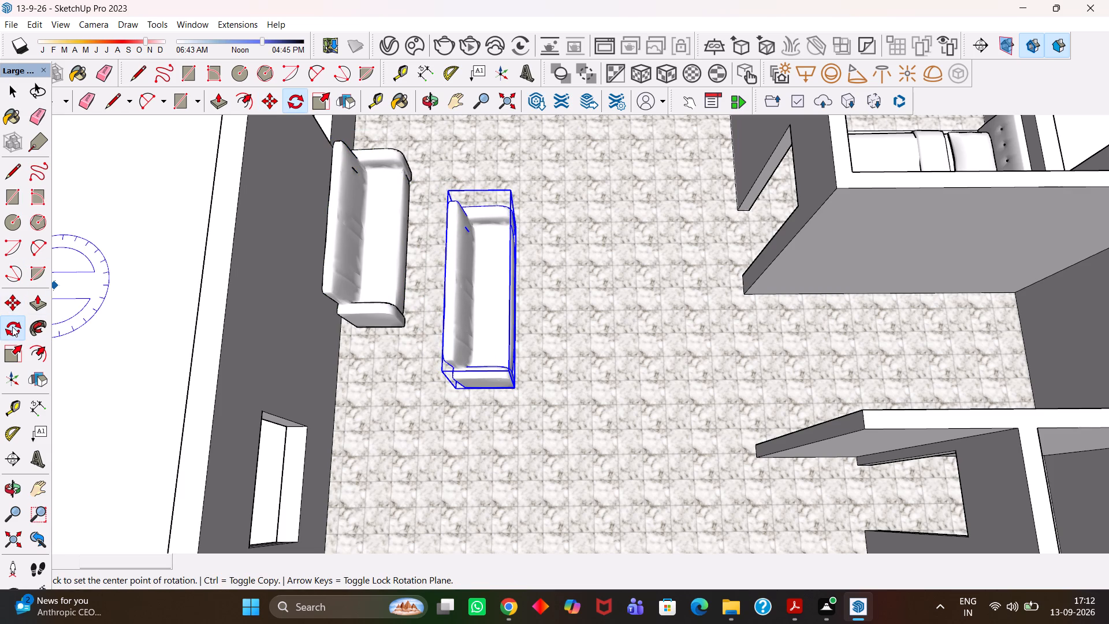
click(517, 393)
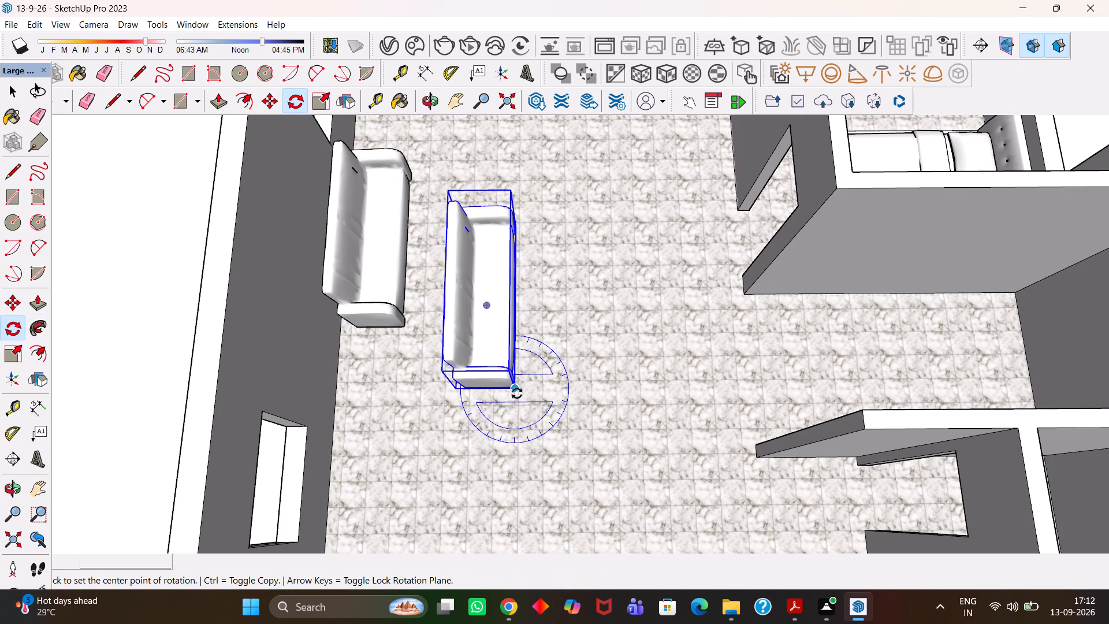
click(571, 395)
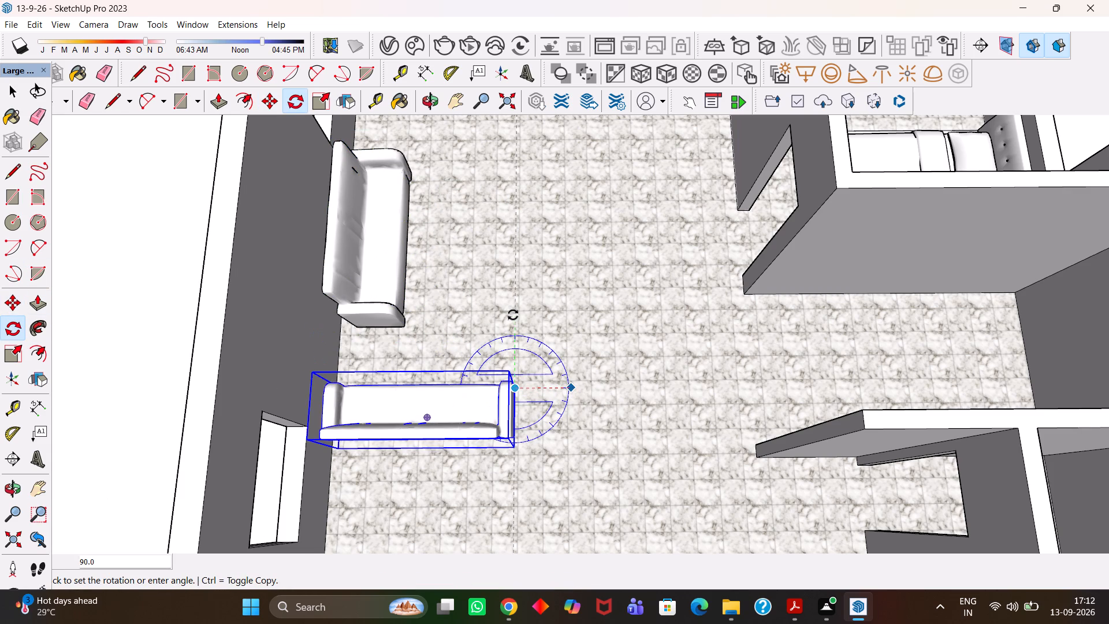
click(513, 315)
Move the rotated sofa copy about 4' so its back sits near the hall's partition wall.
middle_drag(475, 317, 479, 369)
key(h)
drag(465, 394, 538, 349)
middle_drag(520, 335, 524, 373)
key(m)
click(586, 325)
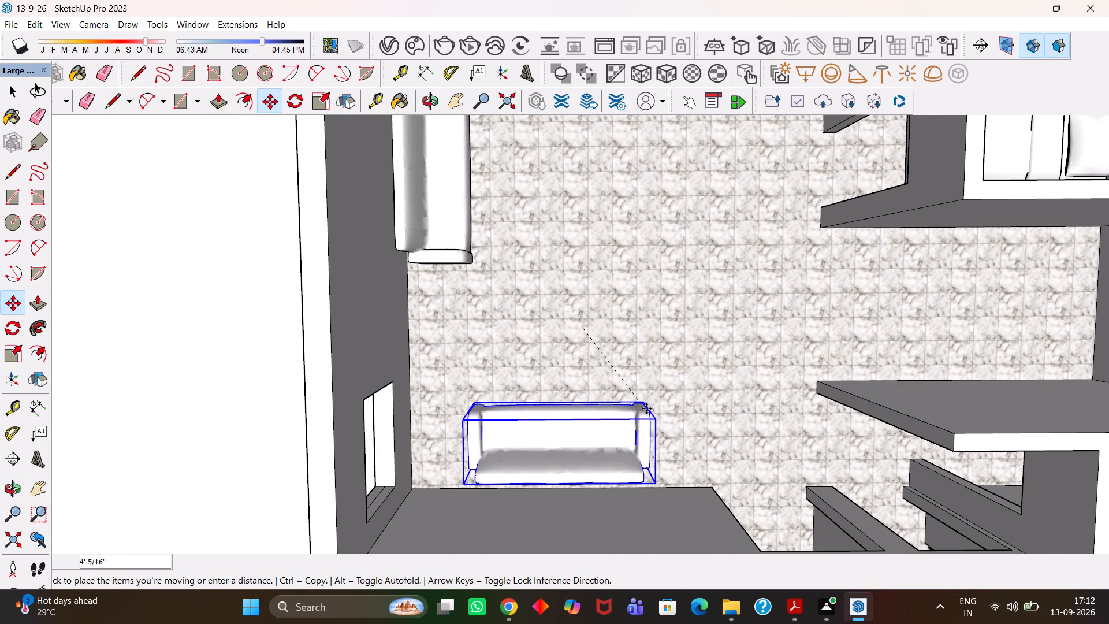
click(647, 408)
Move the original sofa along the windowed outer wall toward the perpendicular sofa, forming an L-shaped seating corner.
key(space)
click(434, 241)
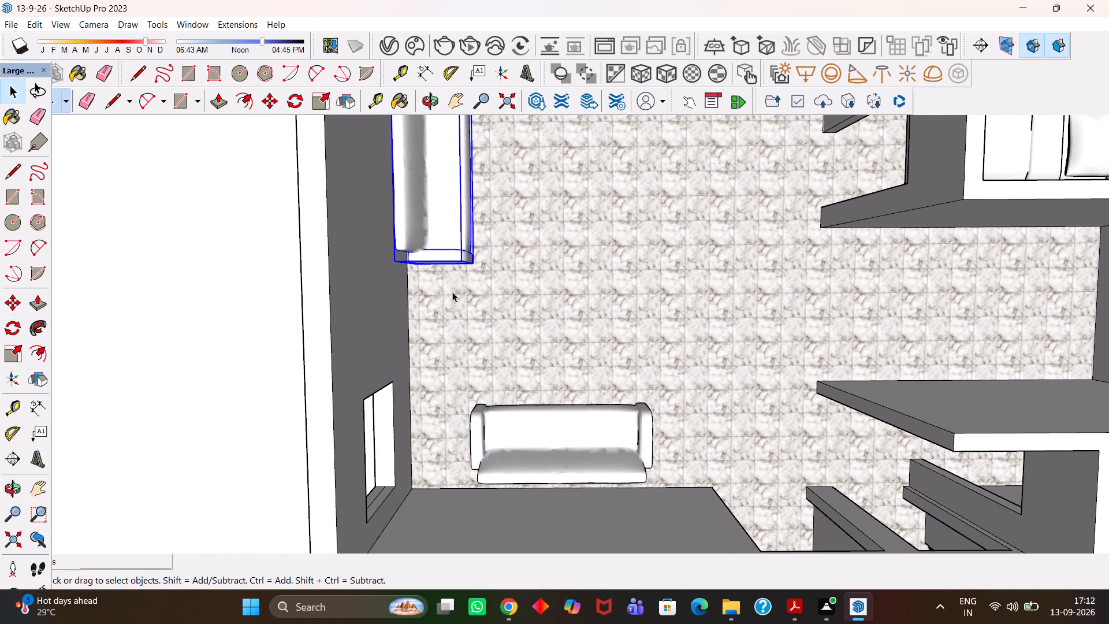
middle_drag(452, 292, 445, 229)
key(m)
scroll(463, 286, up, 2)
click(471, 281)
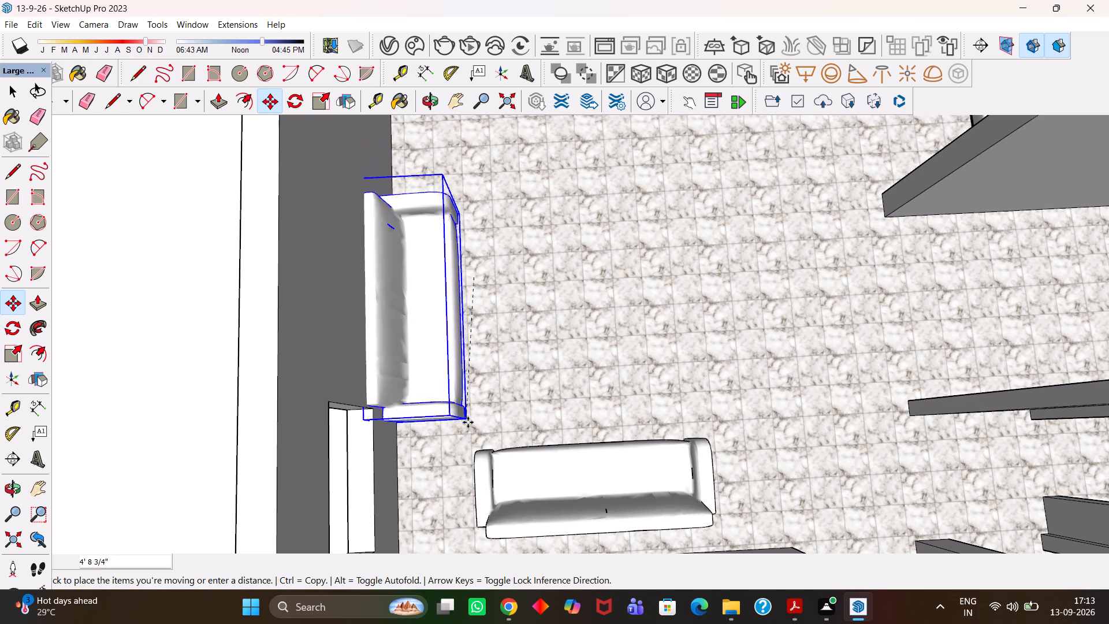
click(472, 440)
Copy the outer-wall sofa about 7' 4" along the wall toward the kitchen, end to end with the original.
click(478, 439)
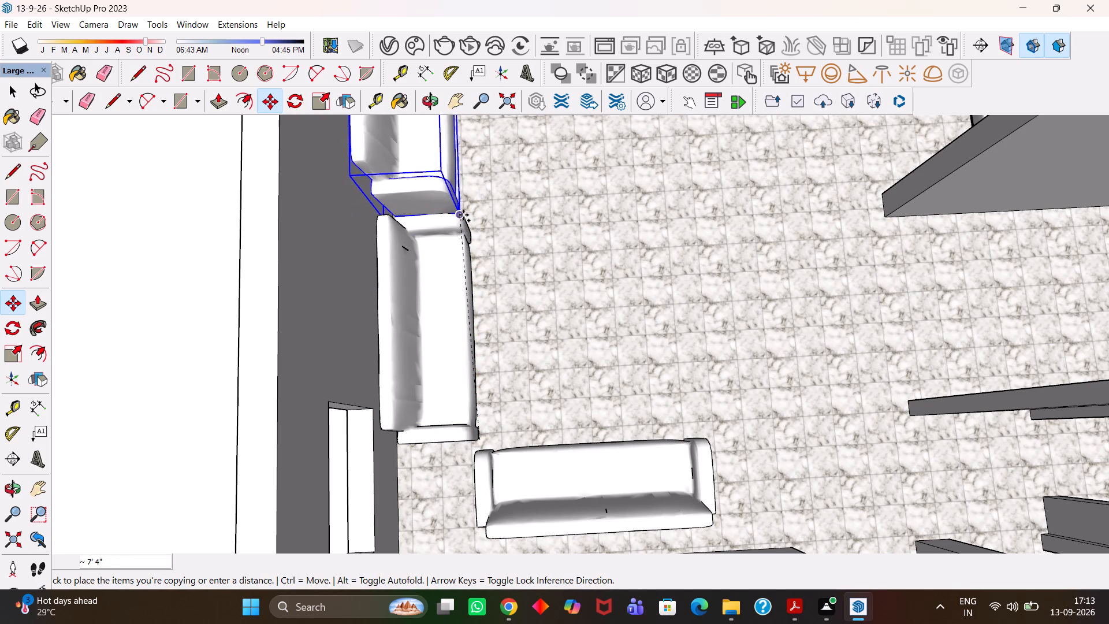
click(467, 213)
Move the third sofa about 1' 10 5/8" forward from the outer wall, leaving a small gap beside its neighbour.
key(h)
scroll(456, 244, down, 3)
middle_drag(478, 347, 338, 311)
key(h)
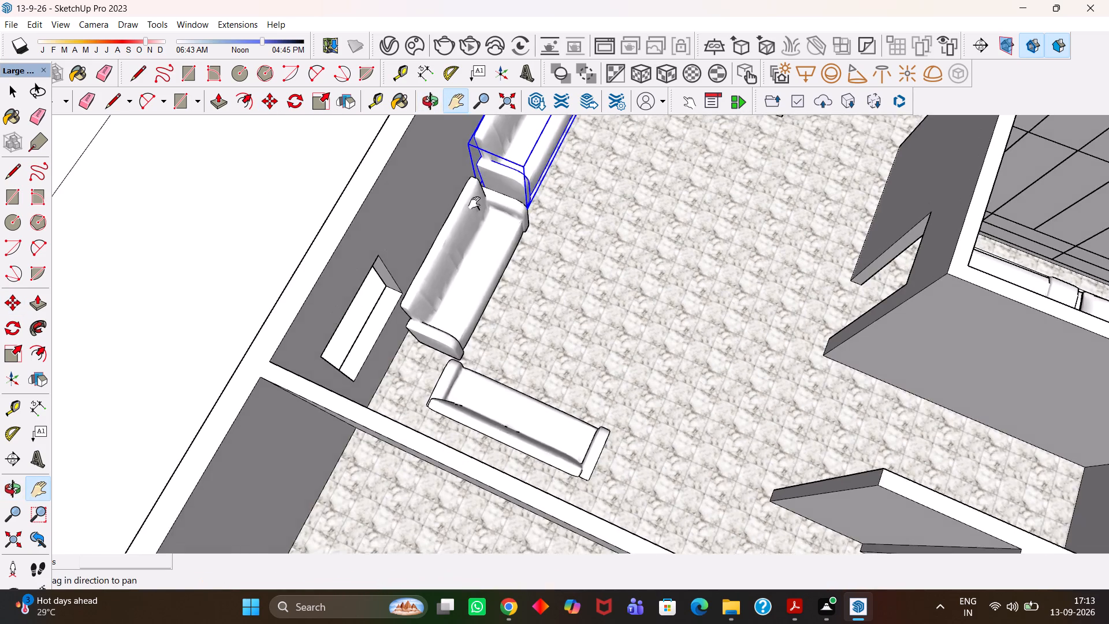
drag(477, 209, 485, 311)
middle_drag(625, 409, 450, 272)
scroll(536, 337, up, 2)
middle_drag(551, 360, 441, 340)
scroll(552, 359, up, 2)
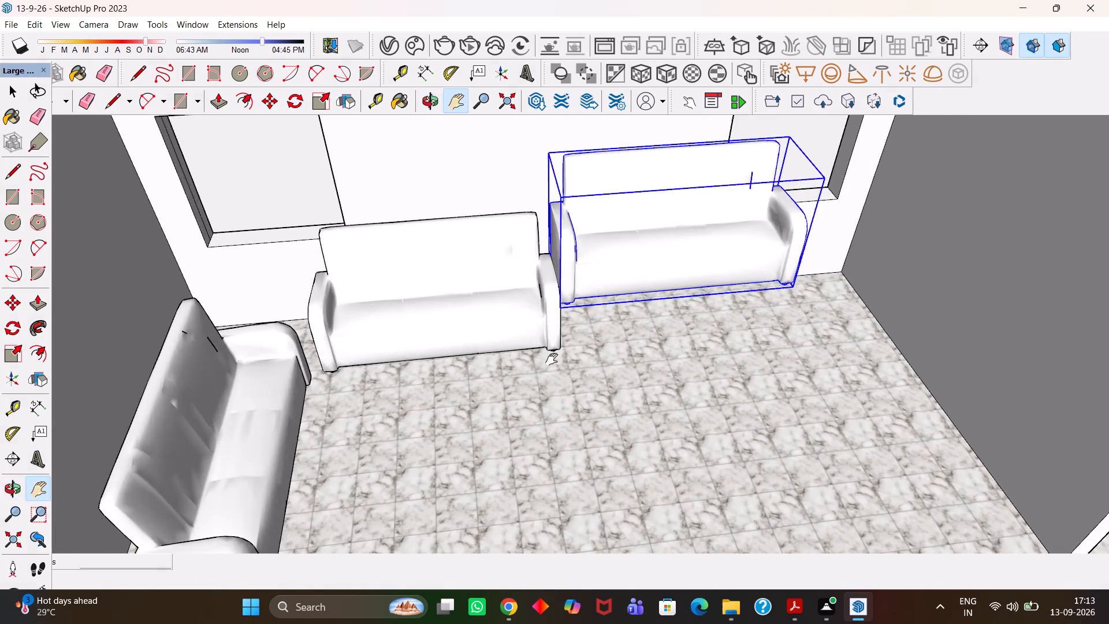
key(m)
scroll(562, 347, up, 2)
click(563, 300)
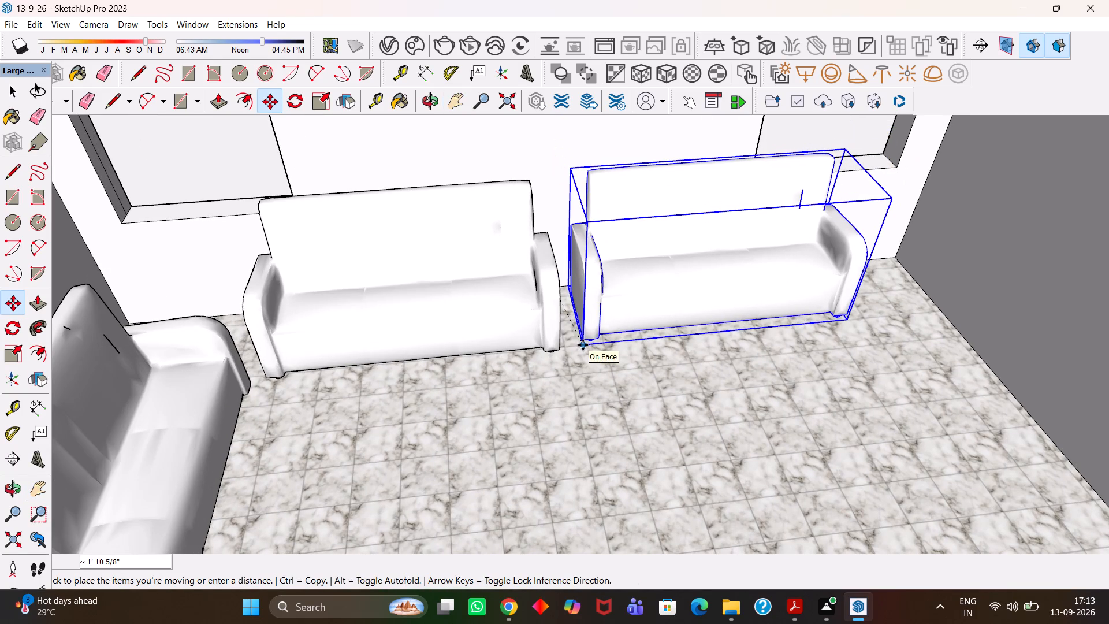
click(583, 345)
Examine the three-sofa arrangement in the living hall and its fit within the whole house layout.
middle_drag(559, 380, 547, 300)
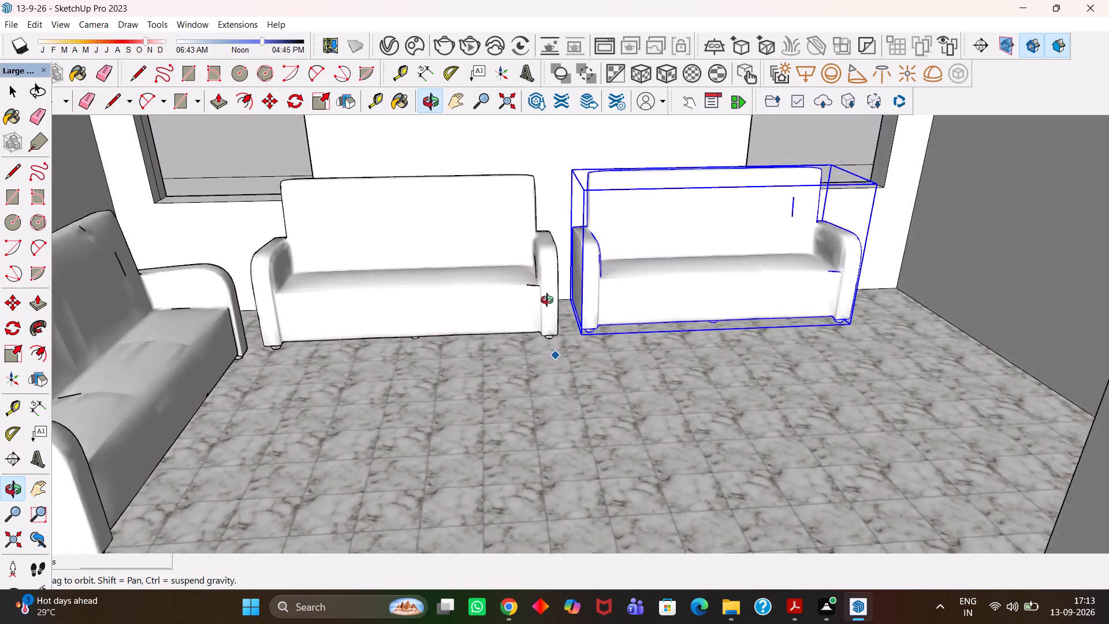
middle_drag(547, 300, 569, 337)
key(h)
scroll(567, 349, down, 3)
middle_drag(498, 329, 608, 411)
key(h)
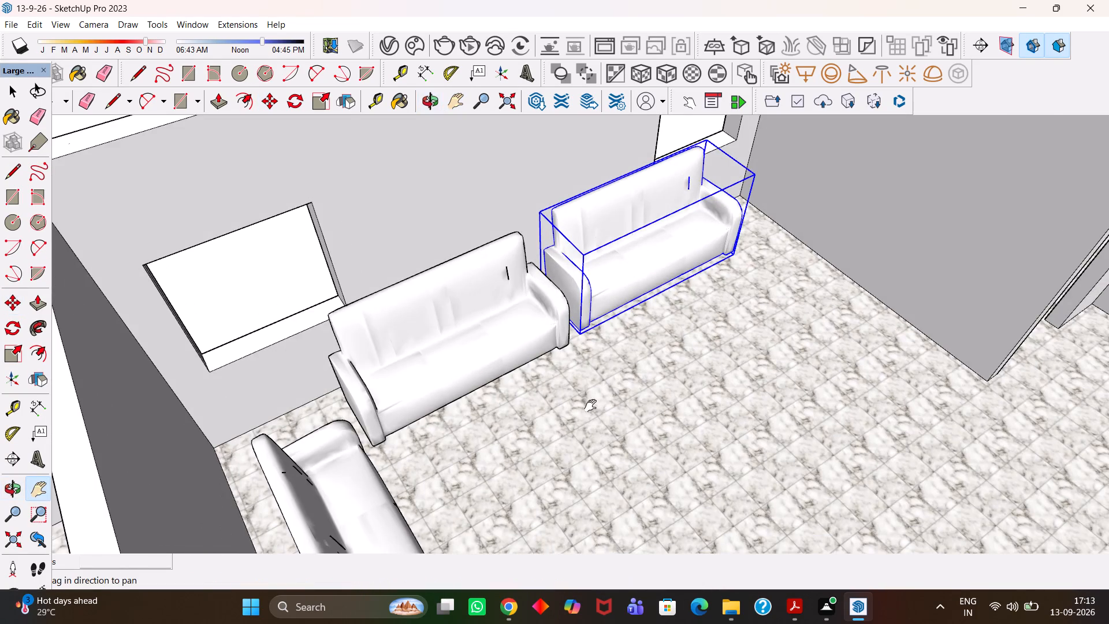
scroll(590, 406, down, 2)
middle_drag(550, 389, 604, 424)
key(h)
scroll(607, 424, down, 3)
drag(679, 401, 570, 417)
scroll(567, 418, down, 4)
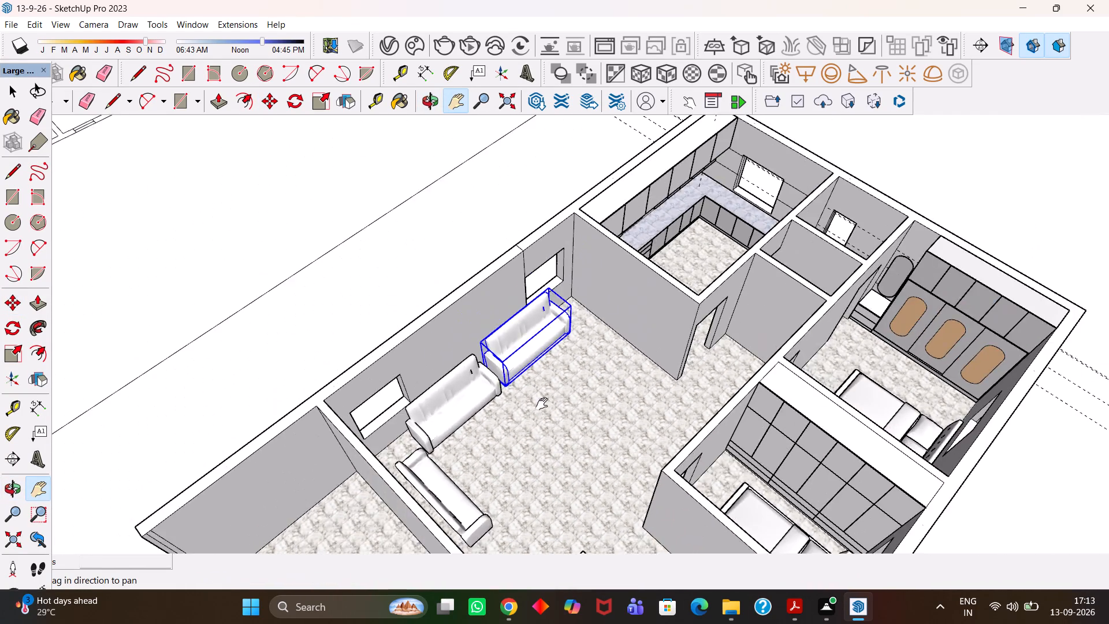
middle_drag(501, 385, 630, 392)
key(h)
scroll(628, 392, down, 1)
middle_drag(586, 385, 699, 414)
scroll(699, 414, down, 3)
key(h)
drag(717, 372, 668, 402)
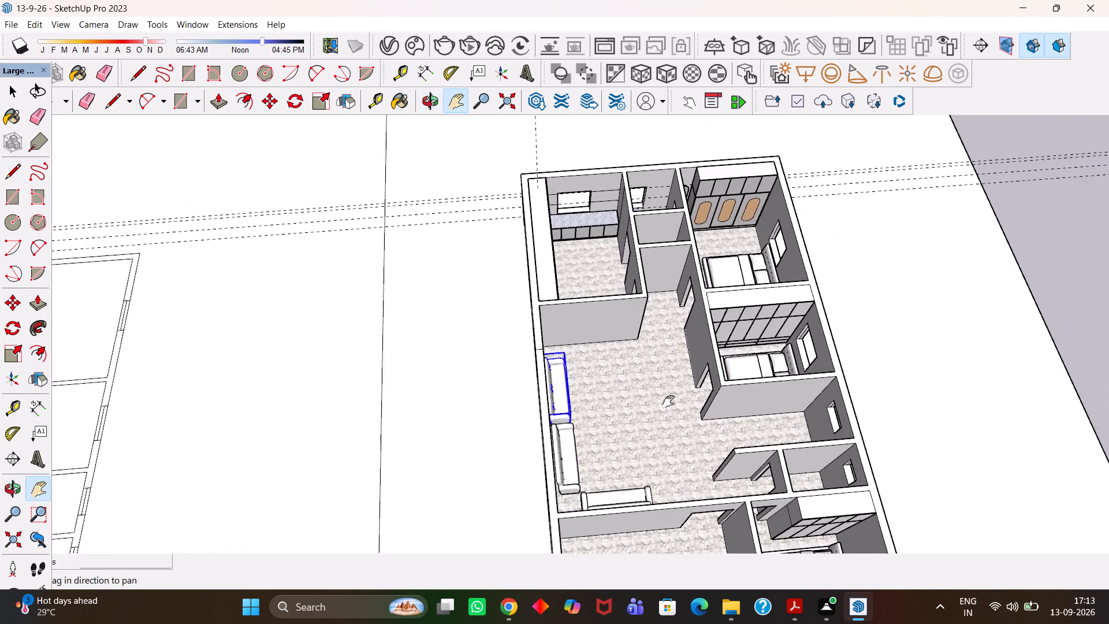
drag(668, 402, 661, 404)
scroll(657, 404, down, 3)
Save the house model.
key(ctrl+s)
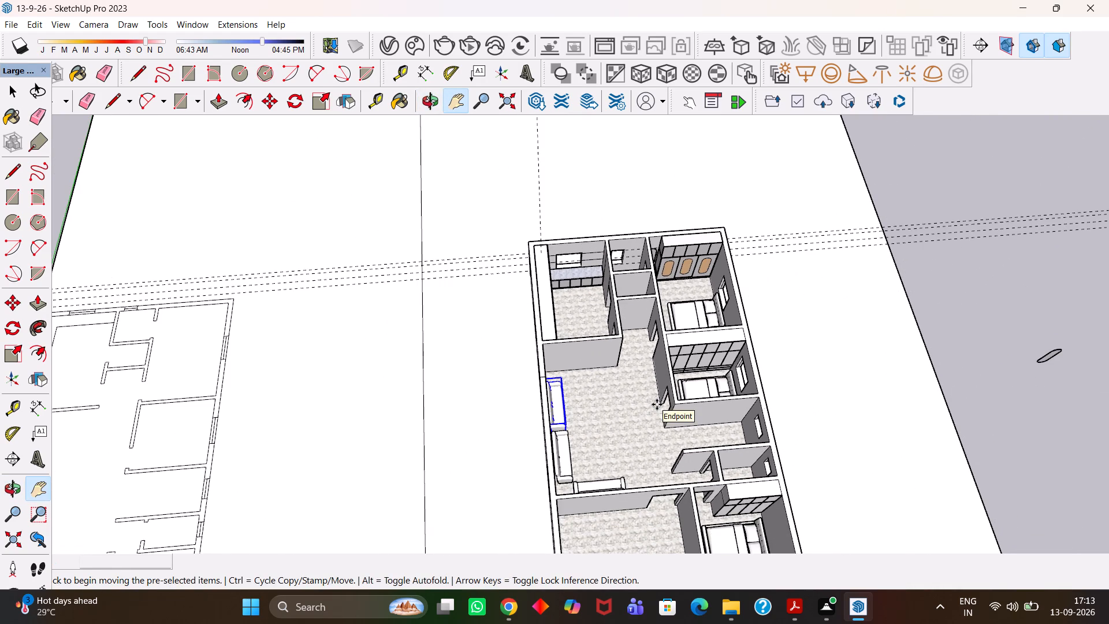
key(h)
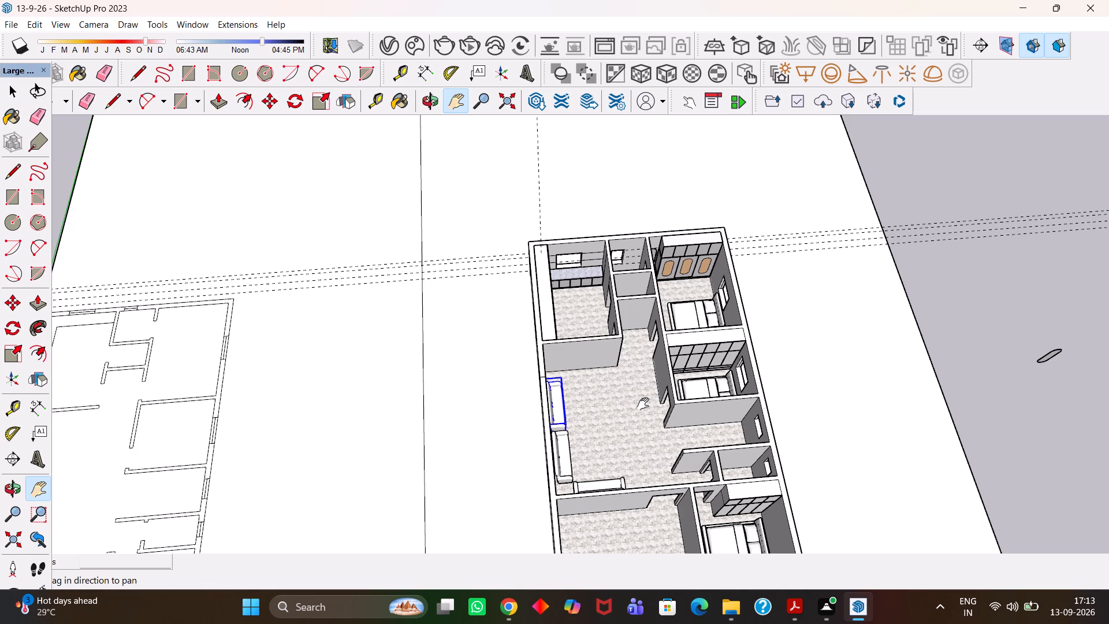
key(h)
Erase the dashed construction guide lines crossing the site and running out from the kitchen end of the house.
scroll(643, 404, down, 4)
scroll(611, 389, up, 2)
scroll(611, 389, down, 2)
drag(650, 413, 597, 410)
scroll(587, 402, up, 1)
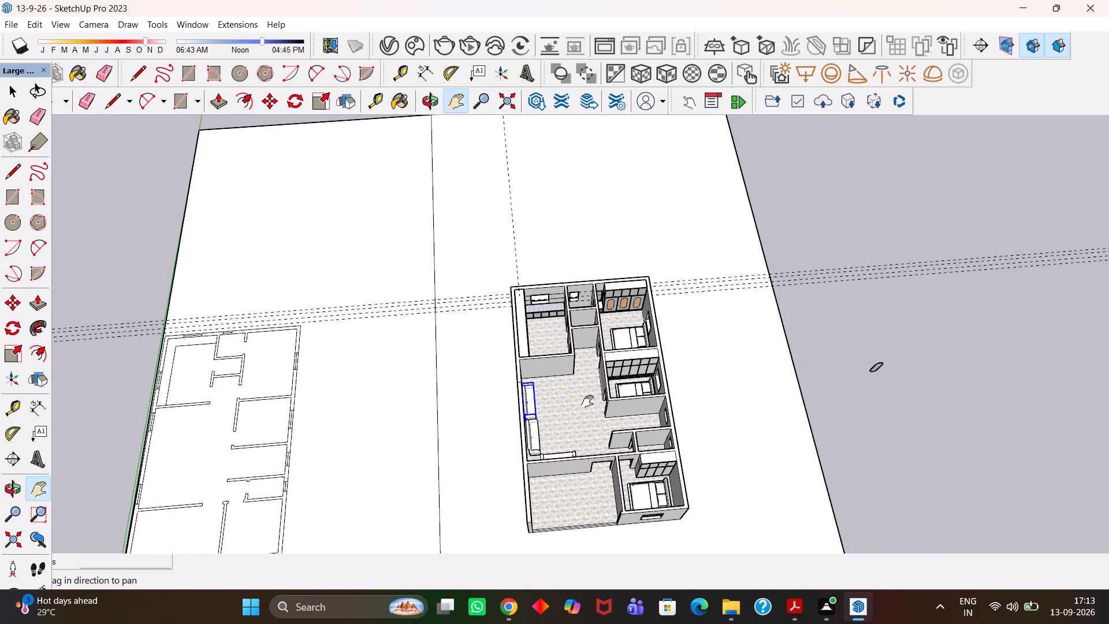
scroll(587, 402, up, 1)
key(e)
drag(699, 292, 684, 254)
drag(577, 225, 462, 228)
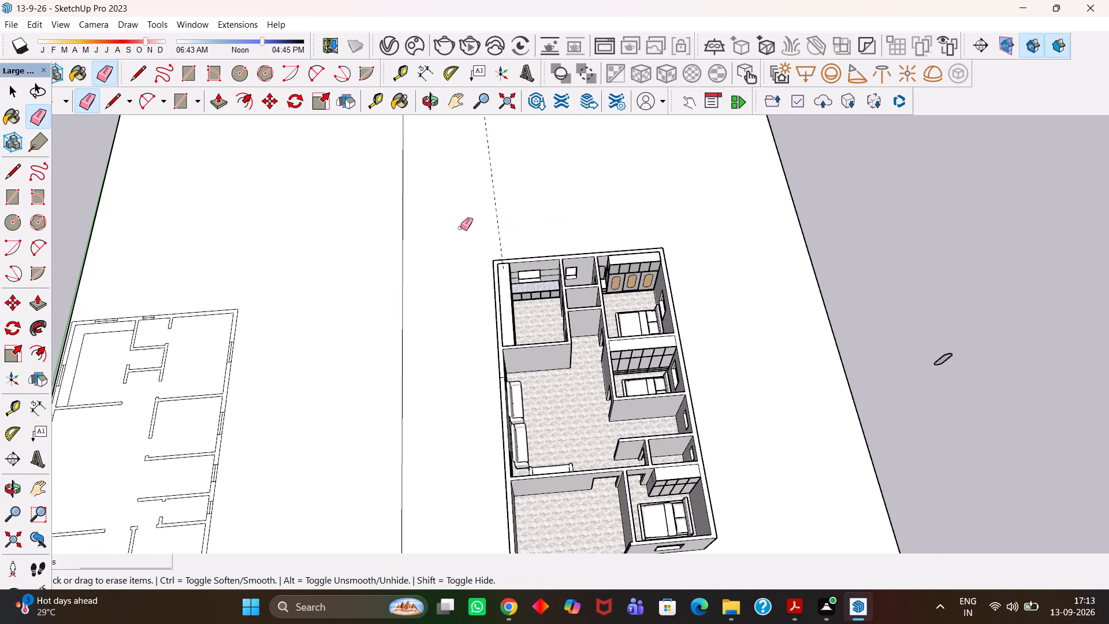
drag(498, 221, 504, 221)
key(space)
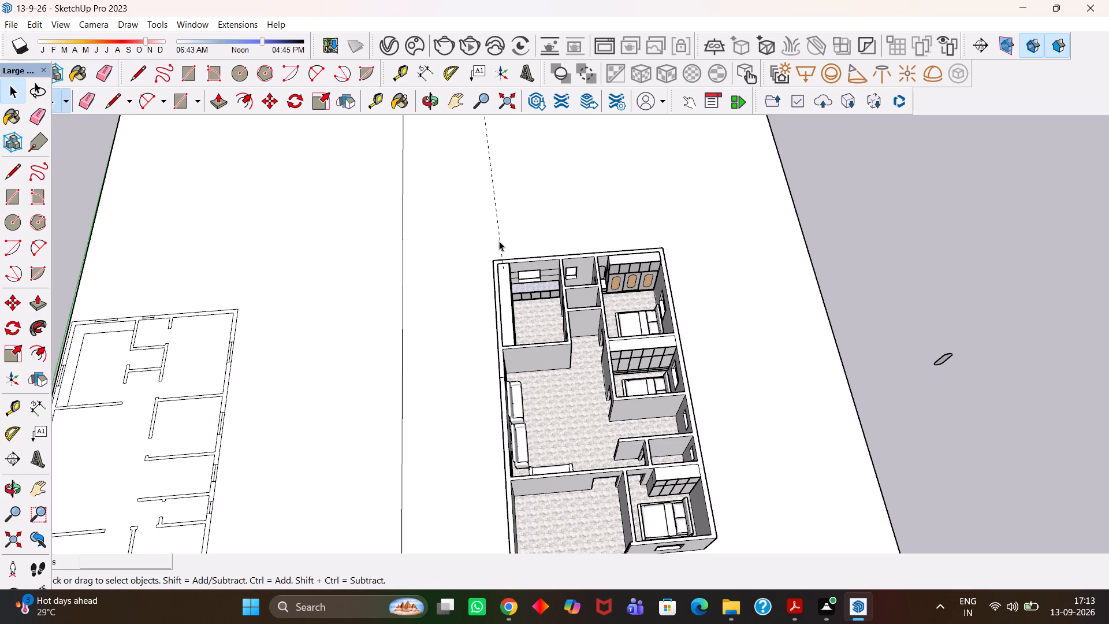
click(499, 241)
click(500, 242)
key(Delete)
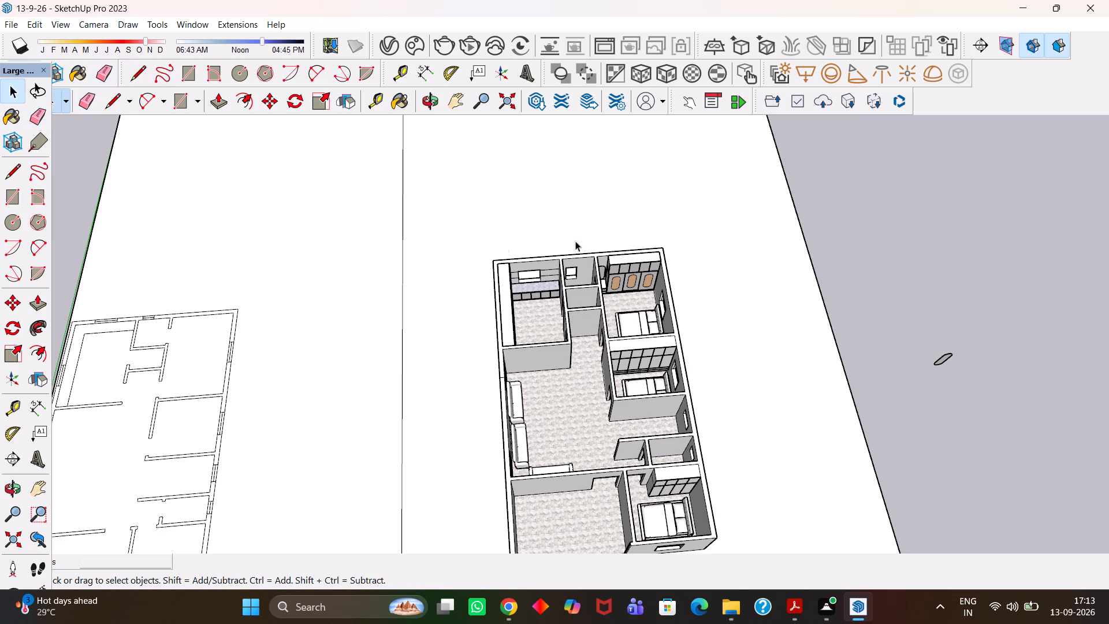
click(851, 240)
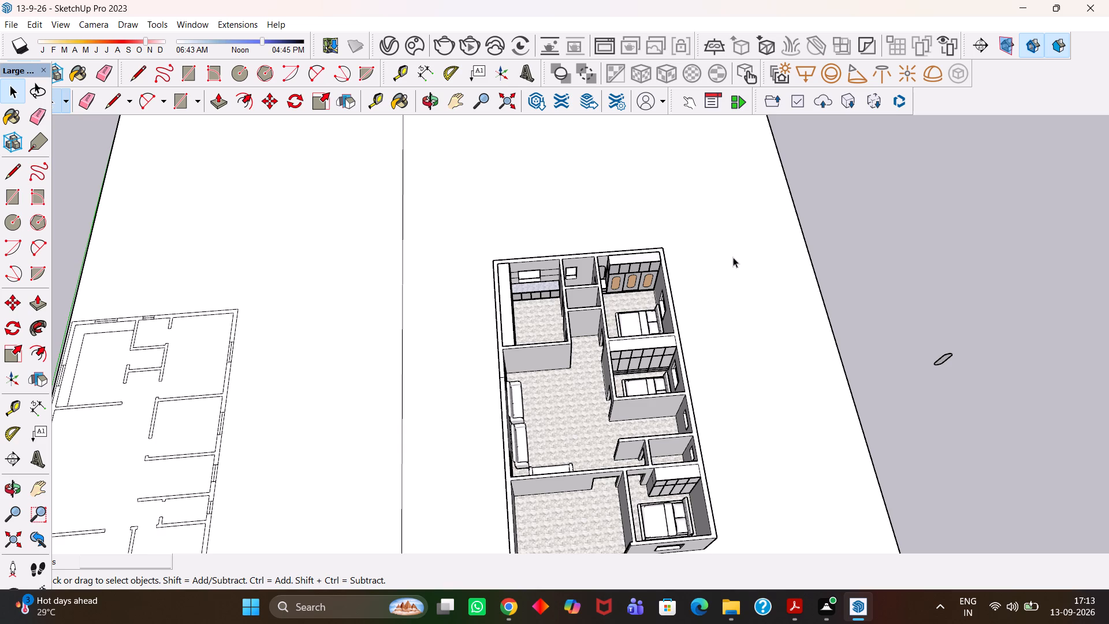
Examine the furnished house alongside the floor plan and the surrounding site.
scroll(694, 270, down, 3)
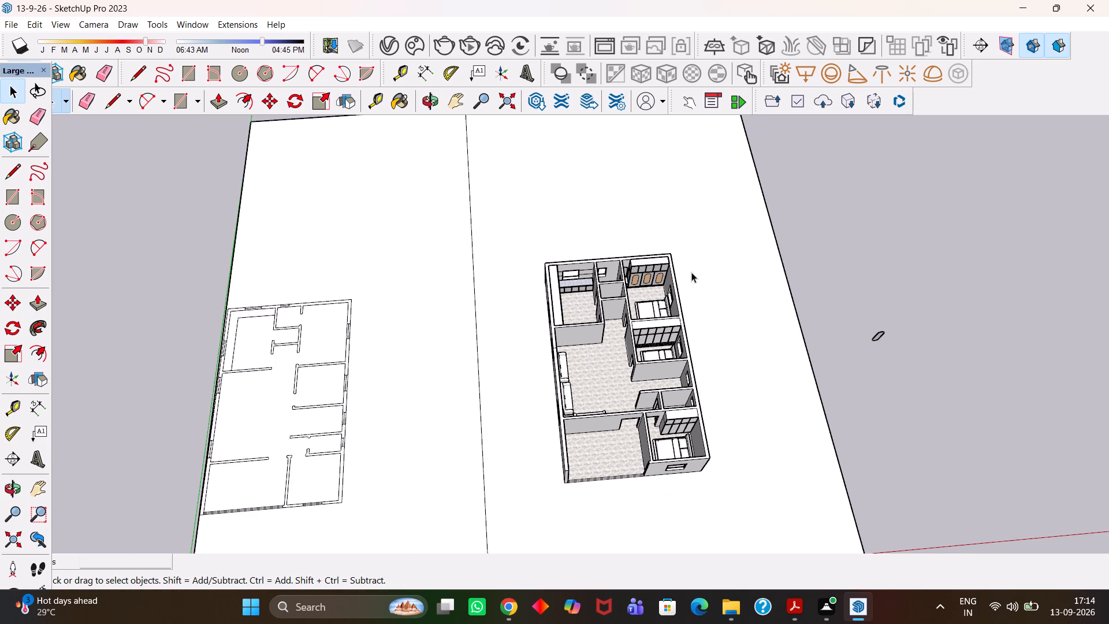
scroll(691, 272, down, 2)
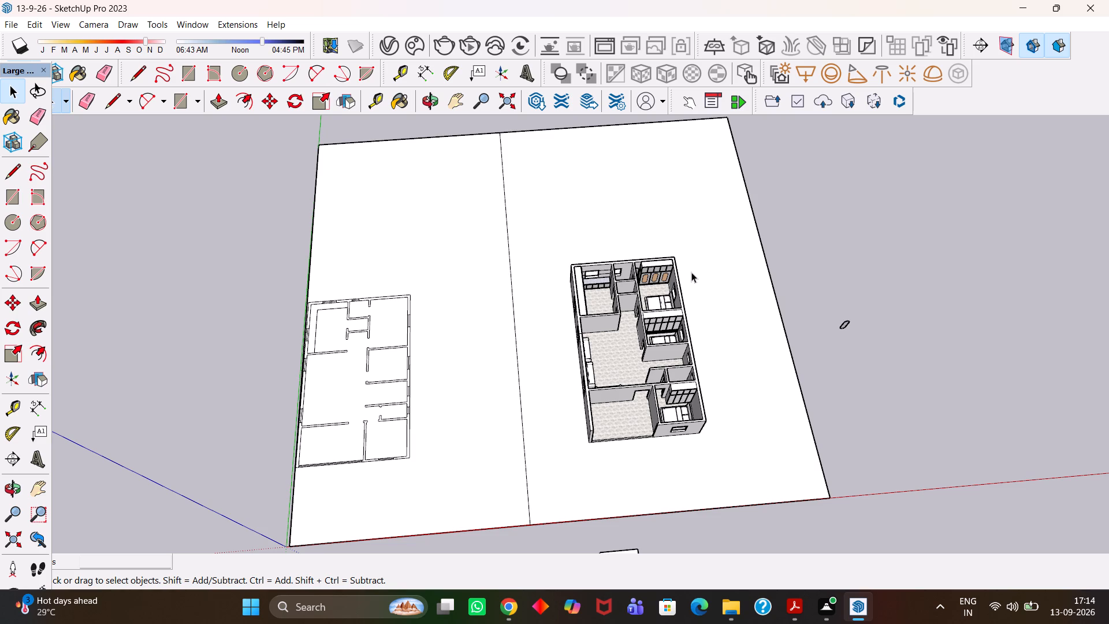
scroll(691, 272, down, 3)
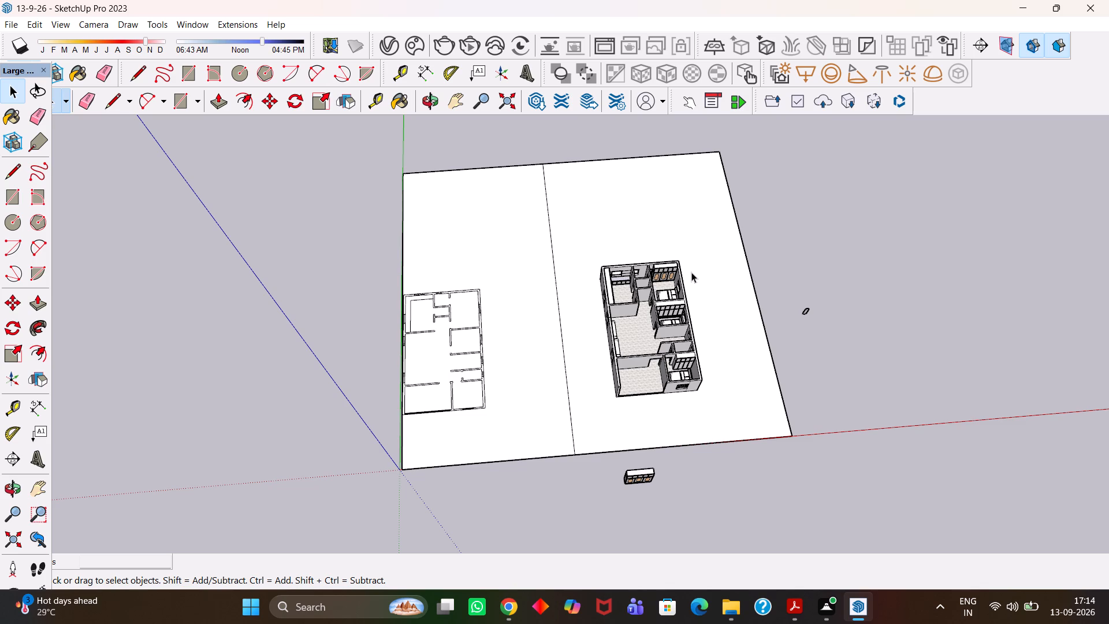
scroll(691, 272, down, 3)
middle_drag(700, 302, 662, 303)
scroll(662, 303, up, 6)
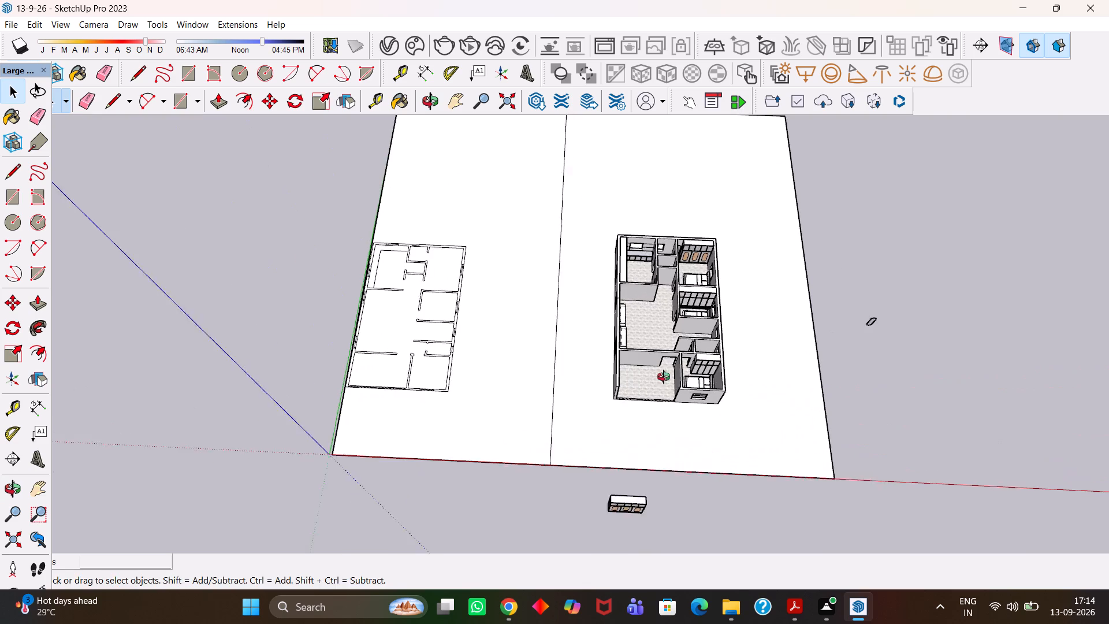
middle_click(664, 377)
scroll(664, 377, up, 2)
Look through the downloaded Chaos Cosmos assets for further furnishings to place in the house.
click(417, 46)
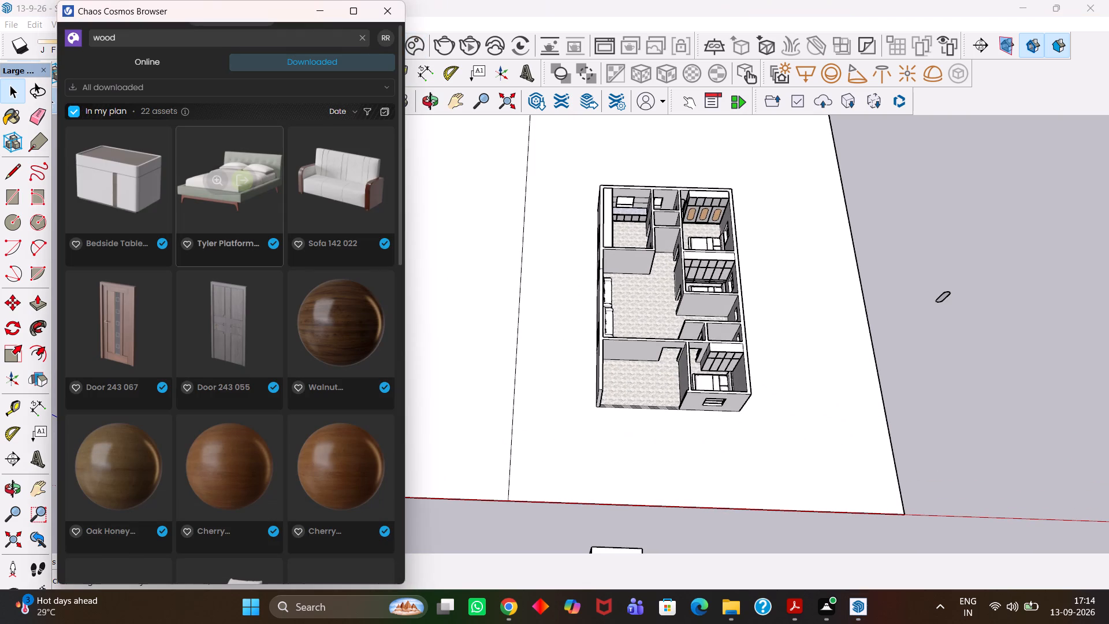
scroll(238, 211, down, 1)
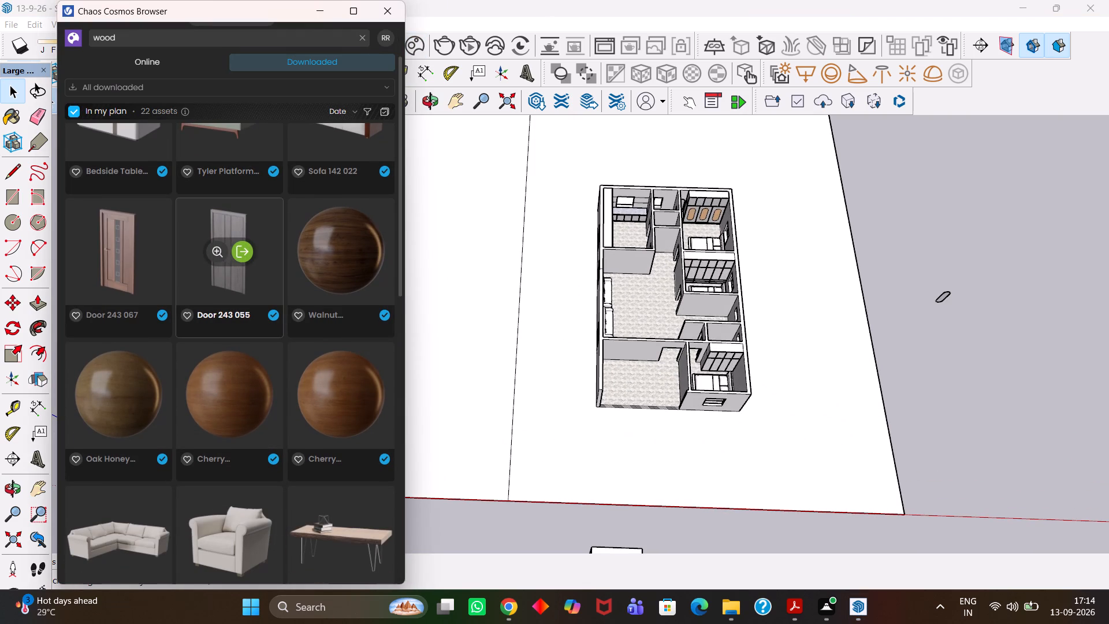
scroll(233, 230, down, 3)
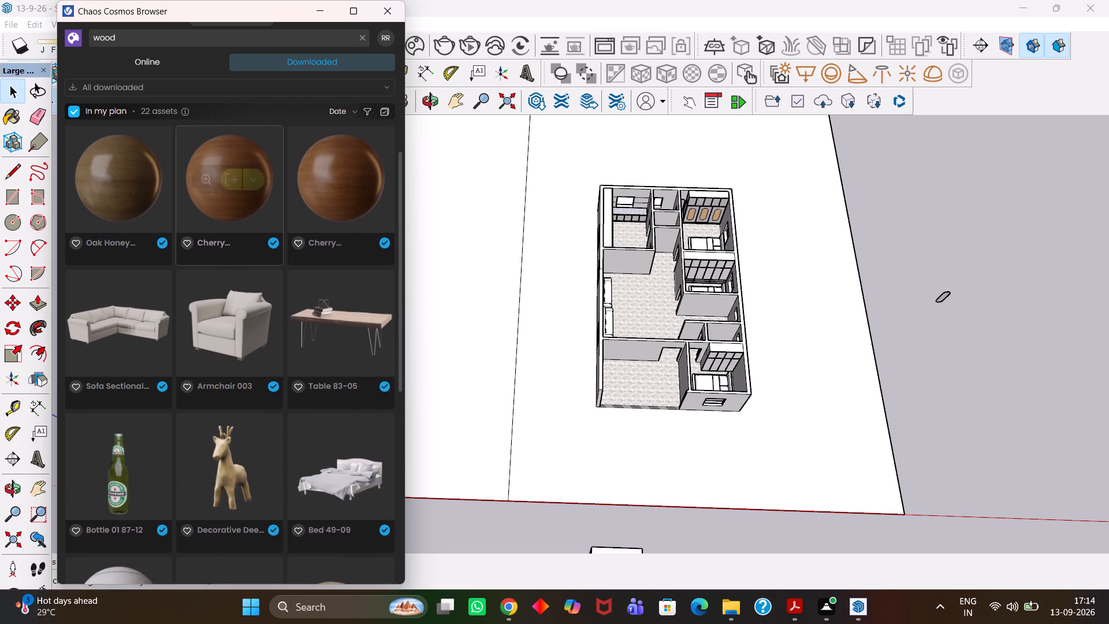
scroll(230, 256, up, 6)
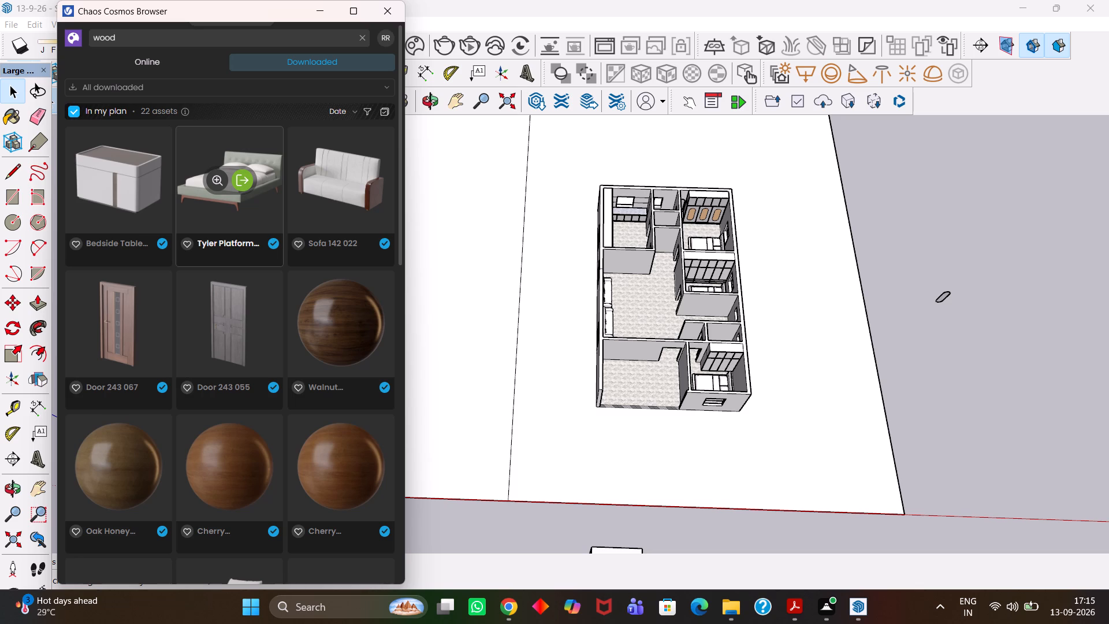
scroll(230, 256, up, 2)
scroll(230, 256, down, 4)
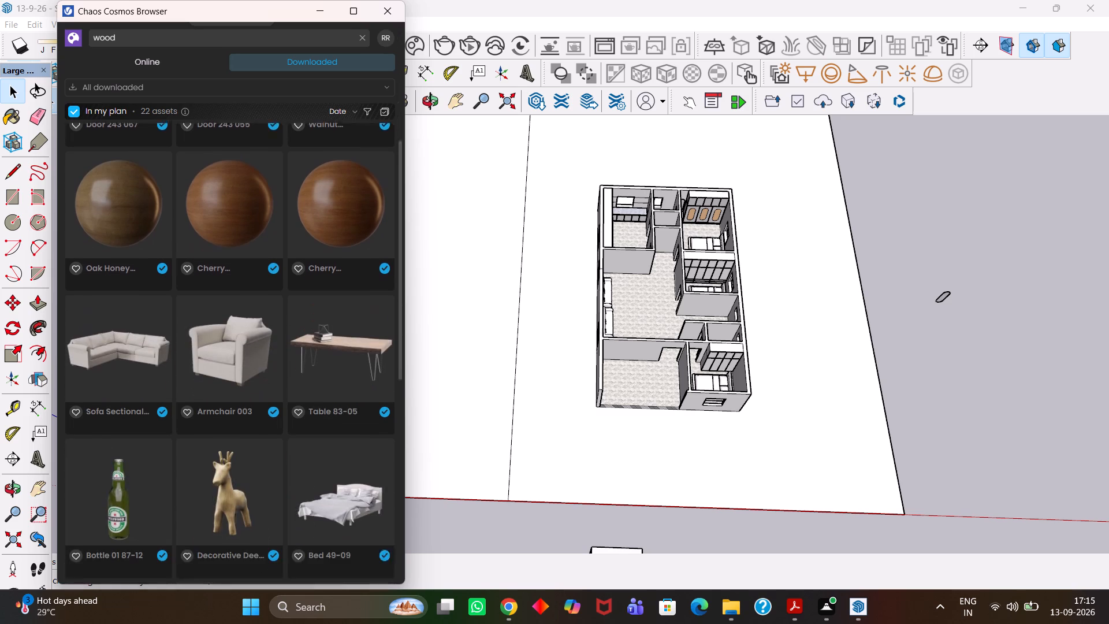
scroll(229, 291, down, 6)
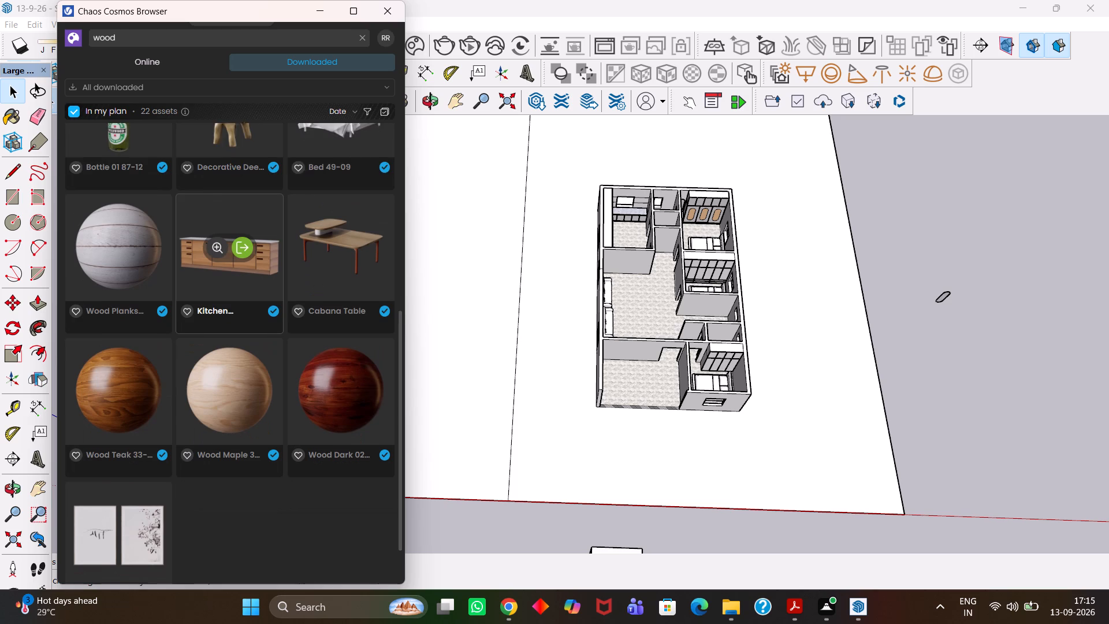
scroll(229, 291, down, 2)
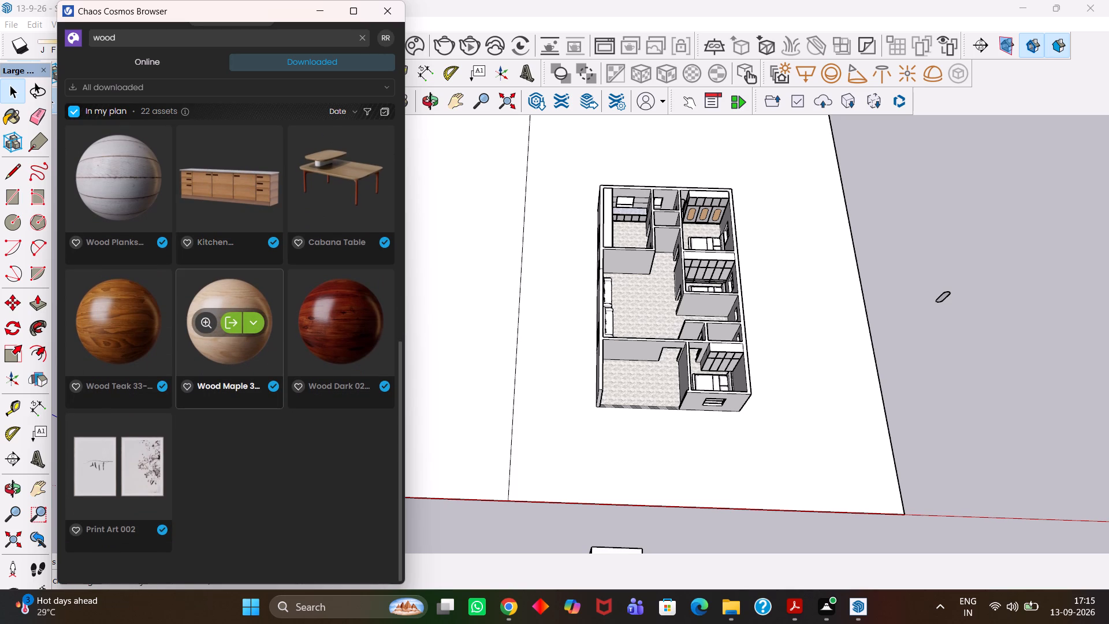
scroll(229, 291, down, 7)
scroll(216, 307, up, 3)
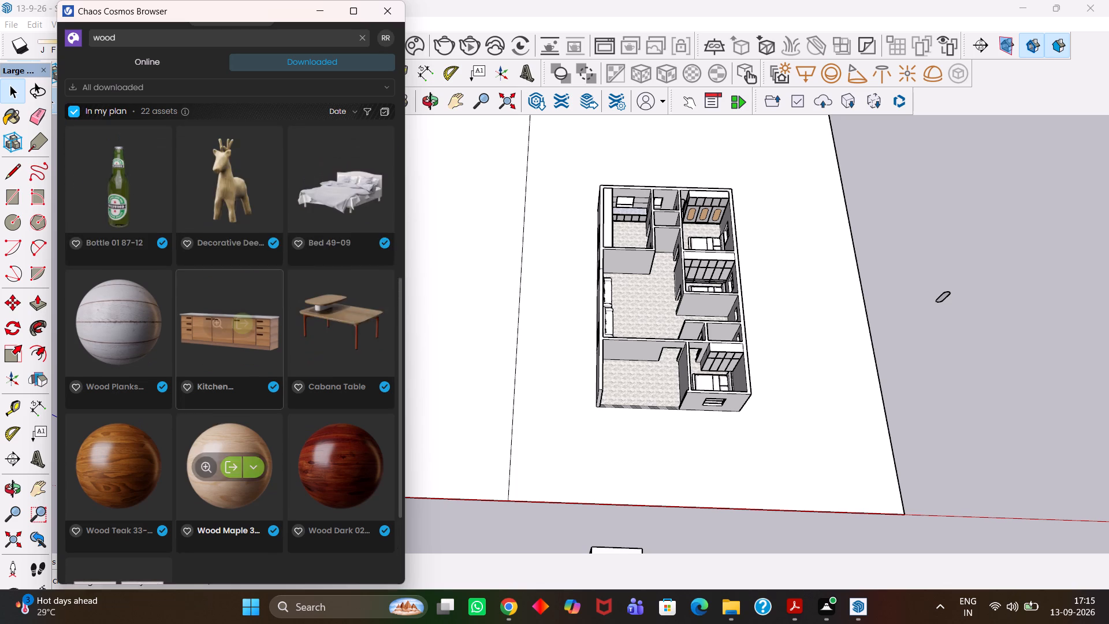
scroll(215, 310, up, 7)
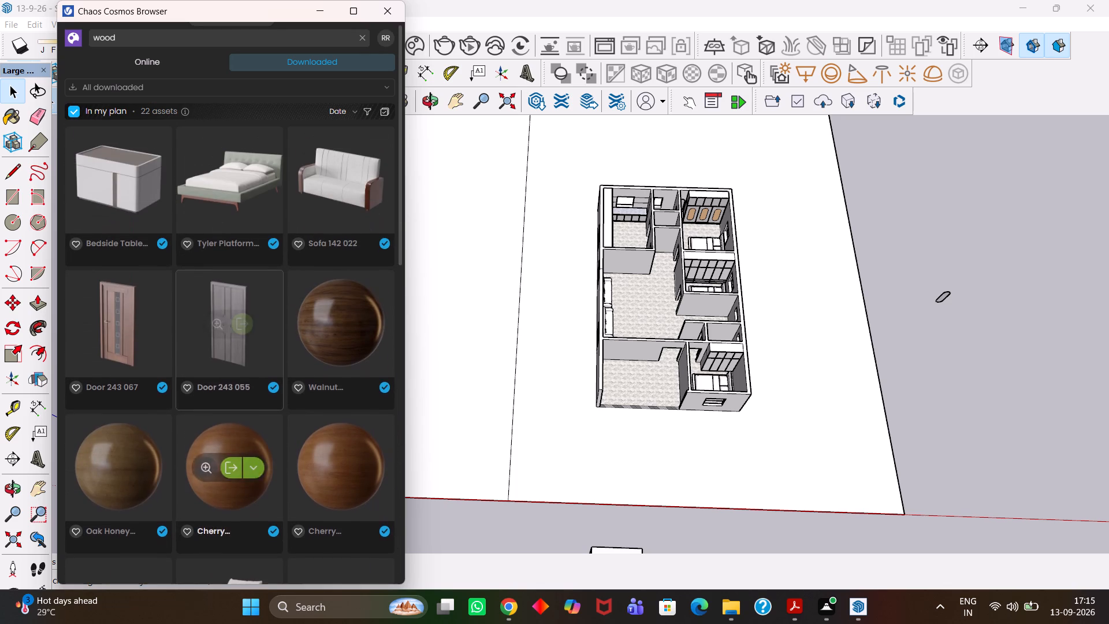
scroll(286, 282, up, 3)
scroll(288, 283, down, 4)
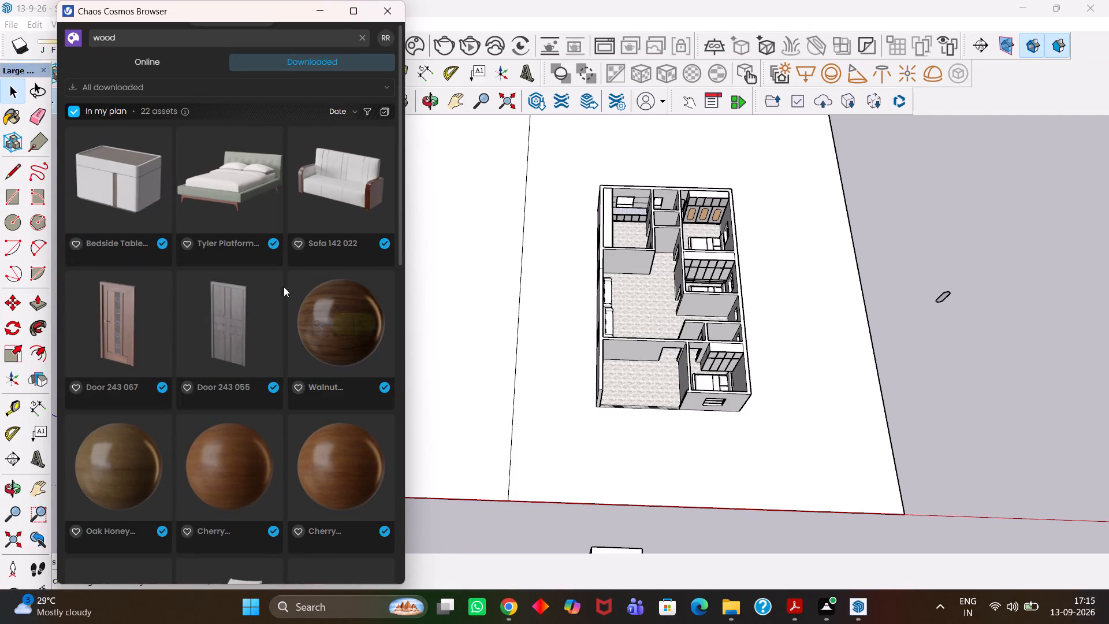
scroll(214, 287, down, 5)
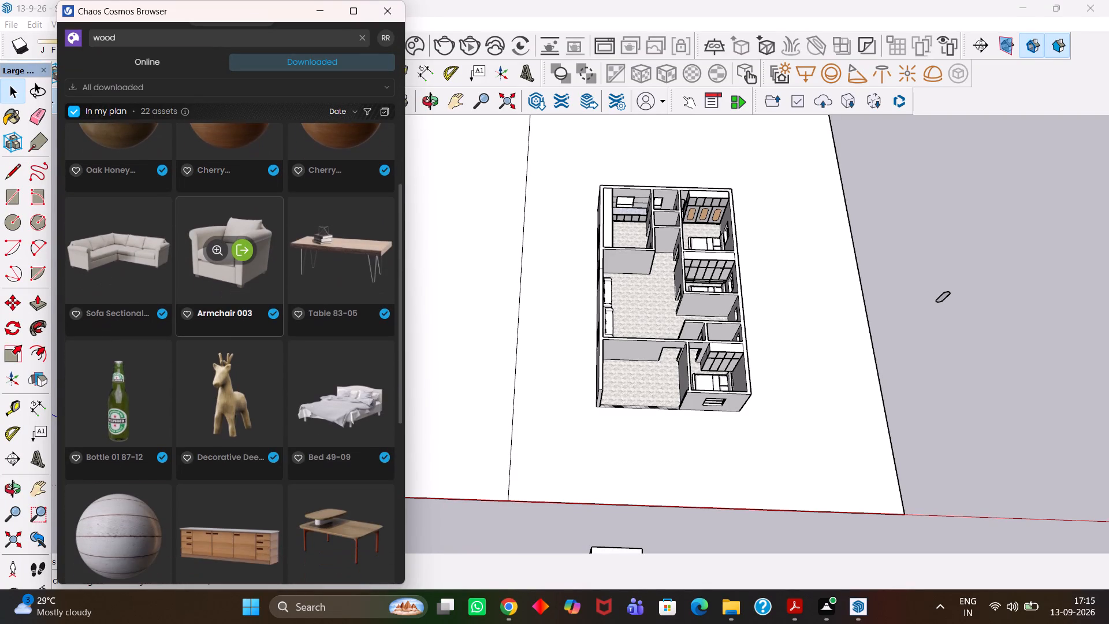
scroll(218, 300, down, 6)
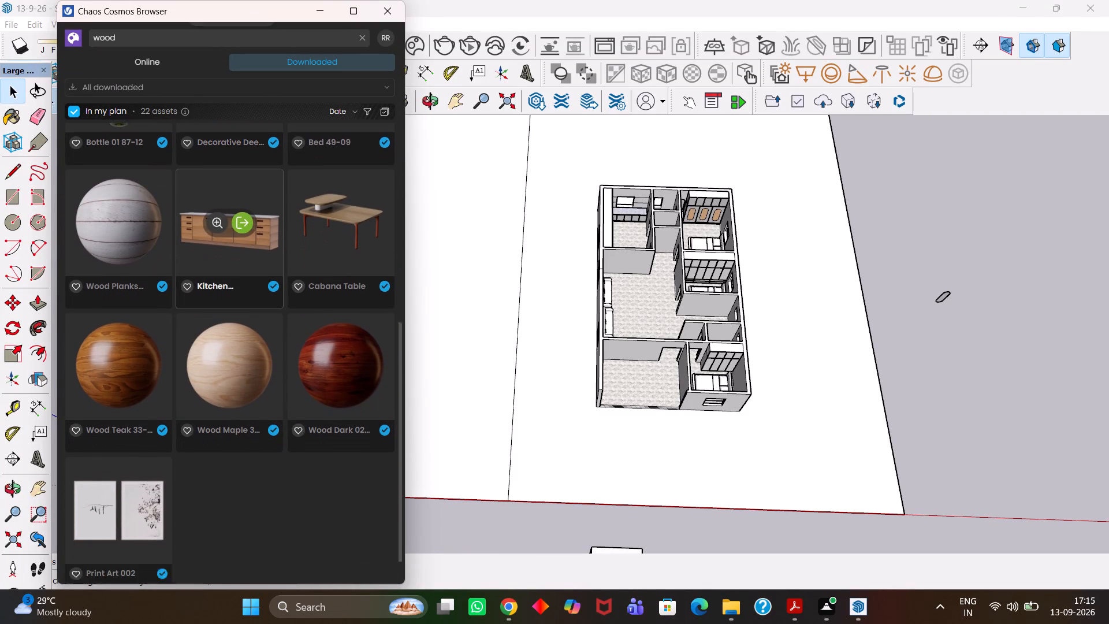
scroll(218, 300, up, 6)
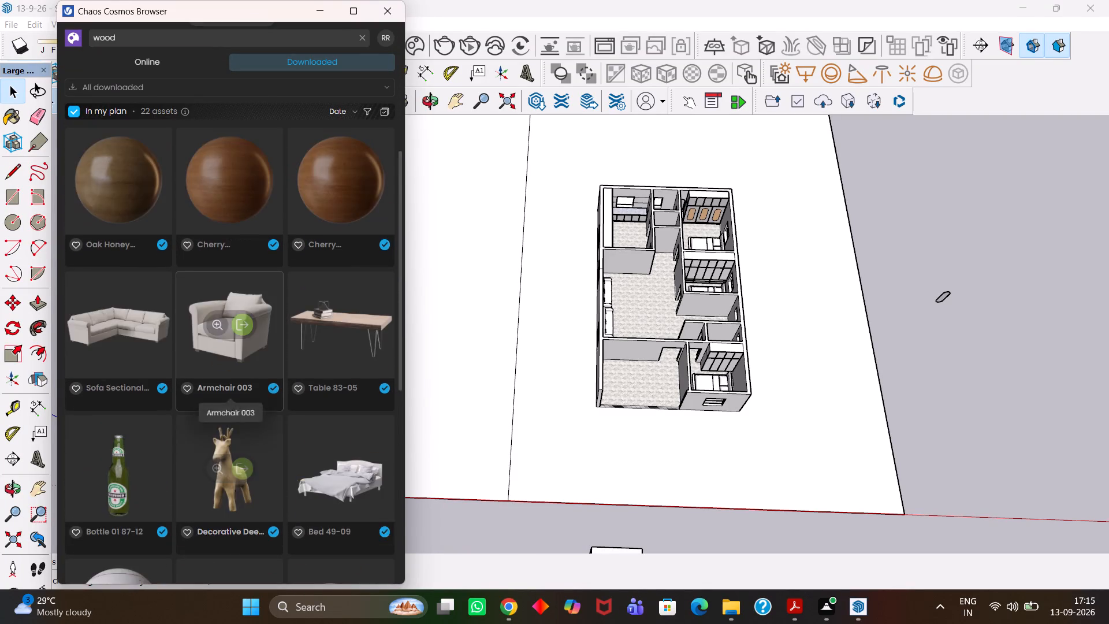
scroll(218, 300, up, 14)
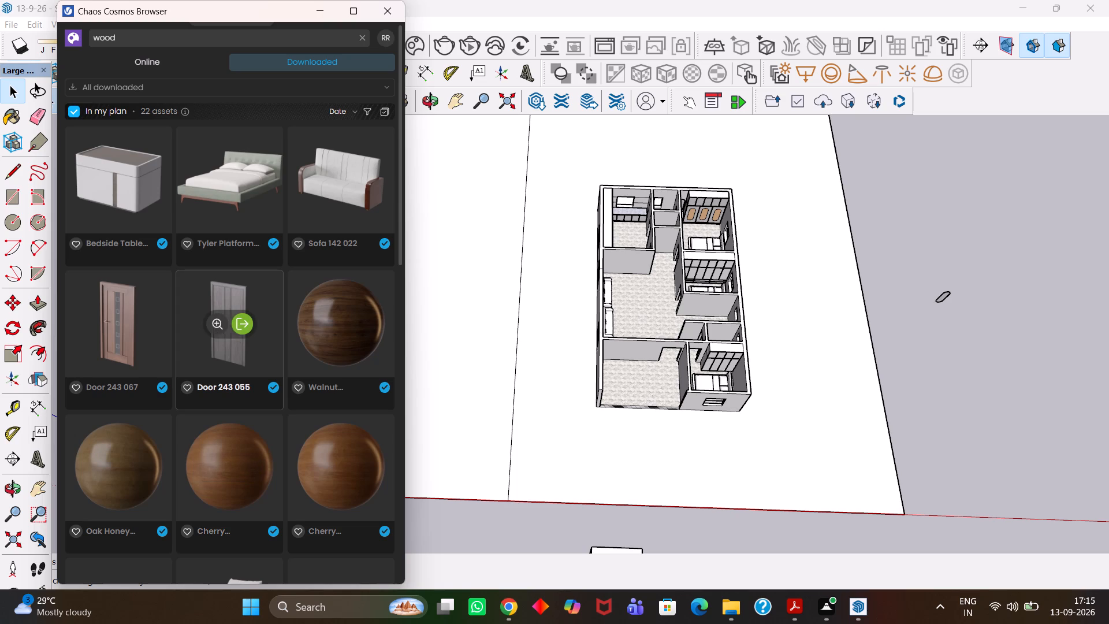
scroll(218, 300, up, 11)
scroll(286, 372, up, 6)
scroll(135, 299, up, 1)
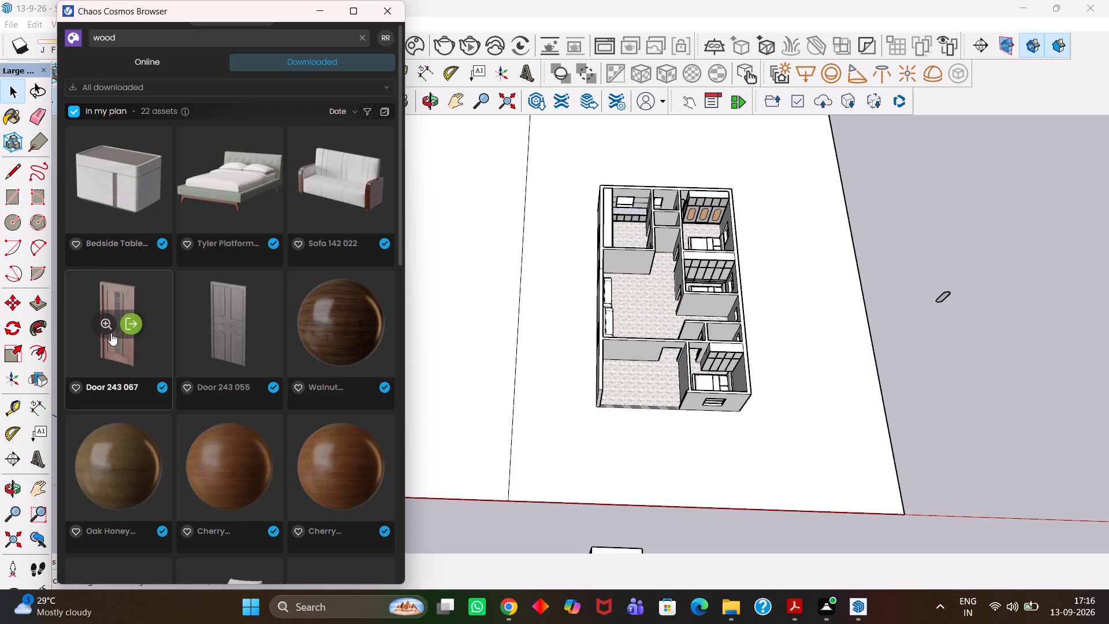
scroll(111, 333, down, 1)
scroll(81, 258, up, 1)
Filter the online Chaos Cosmos library to the Electronics & appliances category of 3D model accessories.
click(148, 55)
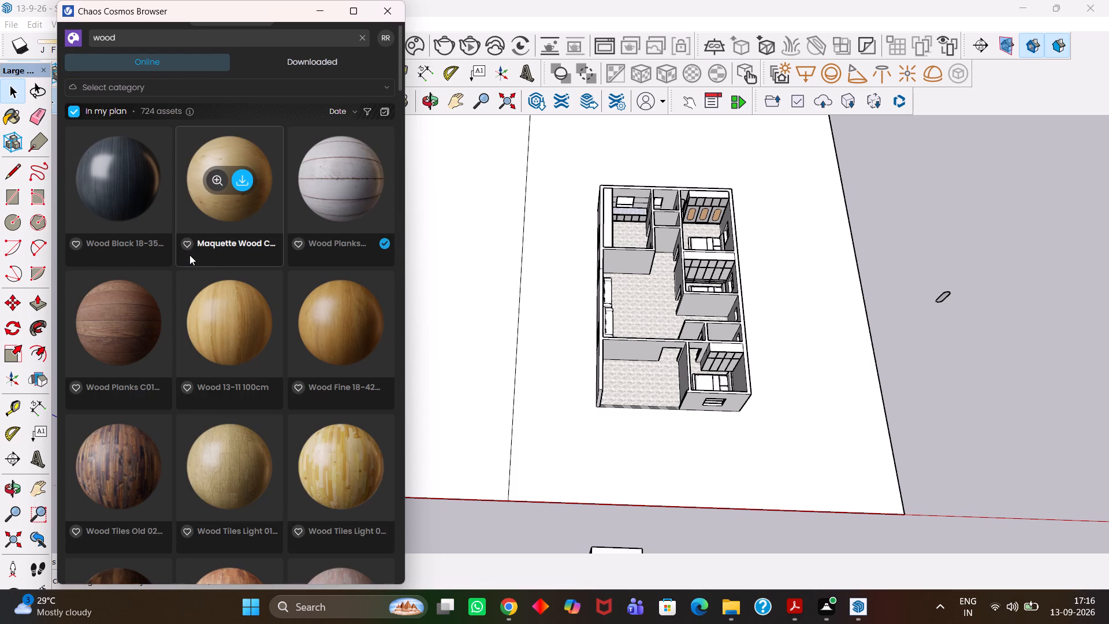
scroll(197, 294, up, 1)
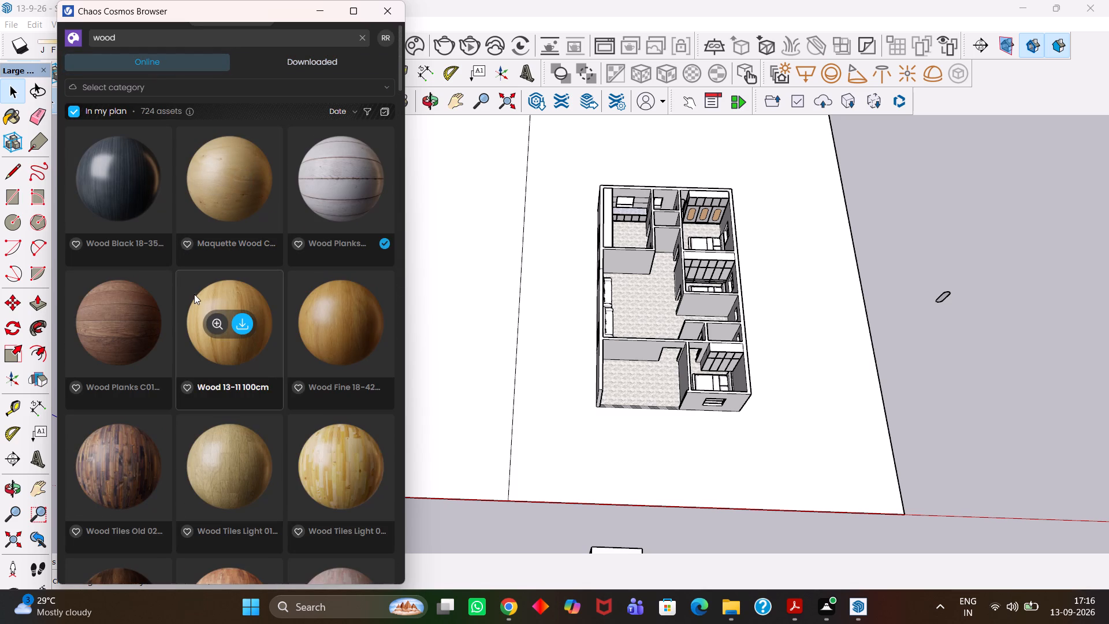
click(96, 85)
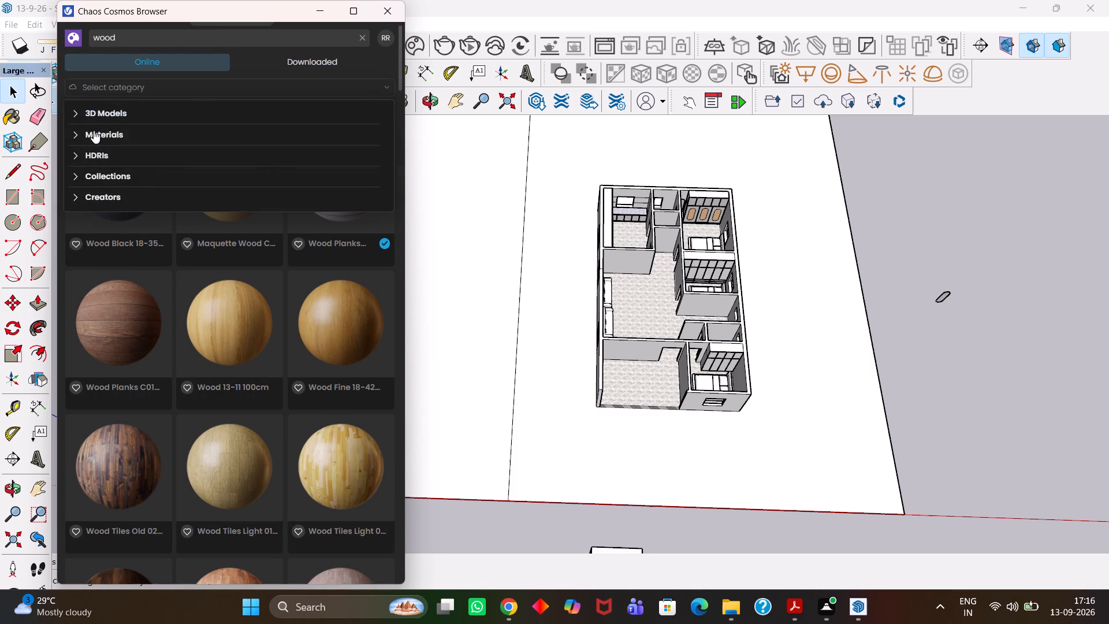
click(105, 115)
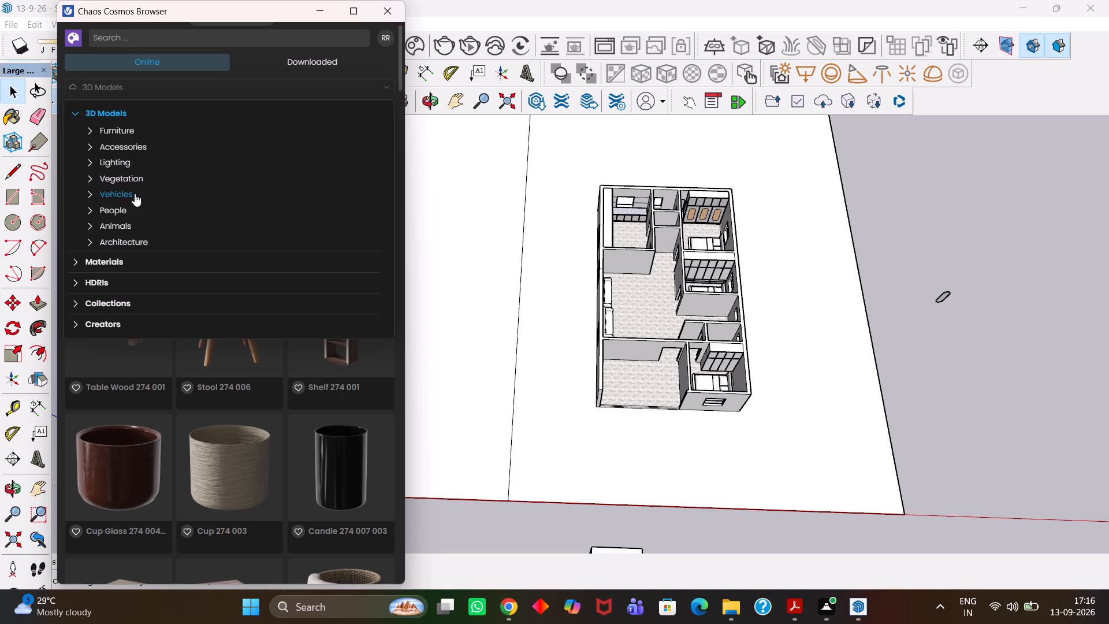
click(150, 148)
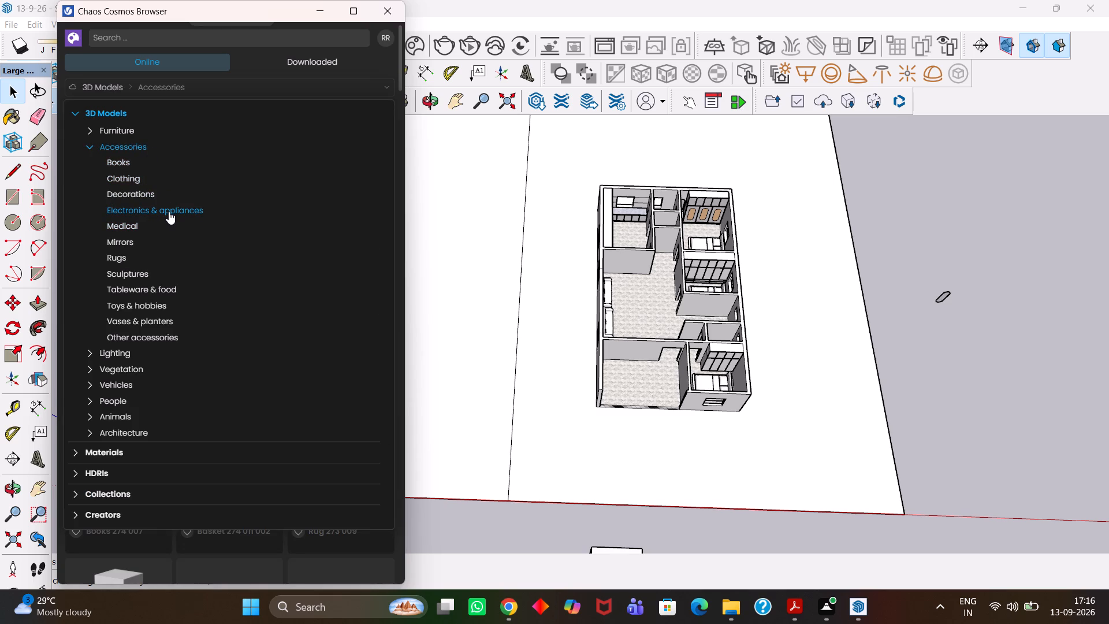
click(169, 211)
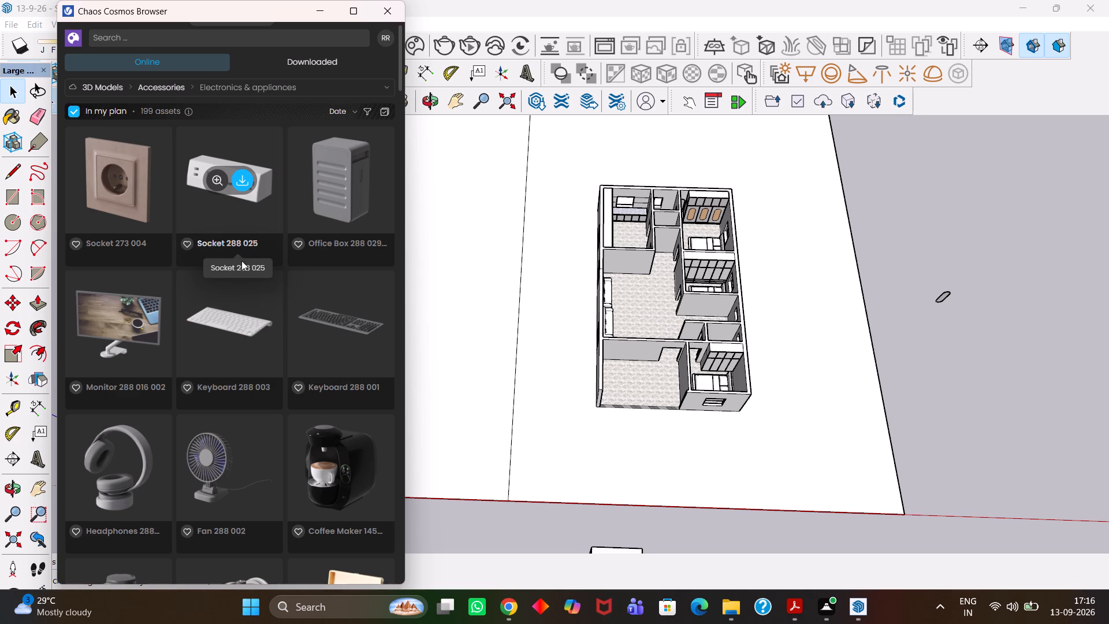
Look through the online electronics and appliances models for further items to furnish the house.
scroll(243, 266, down, 10)
scroll(221, 314, down, 1)
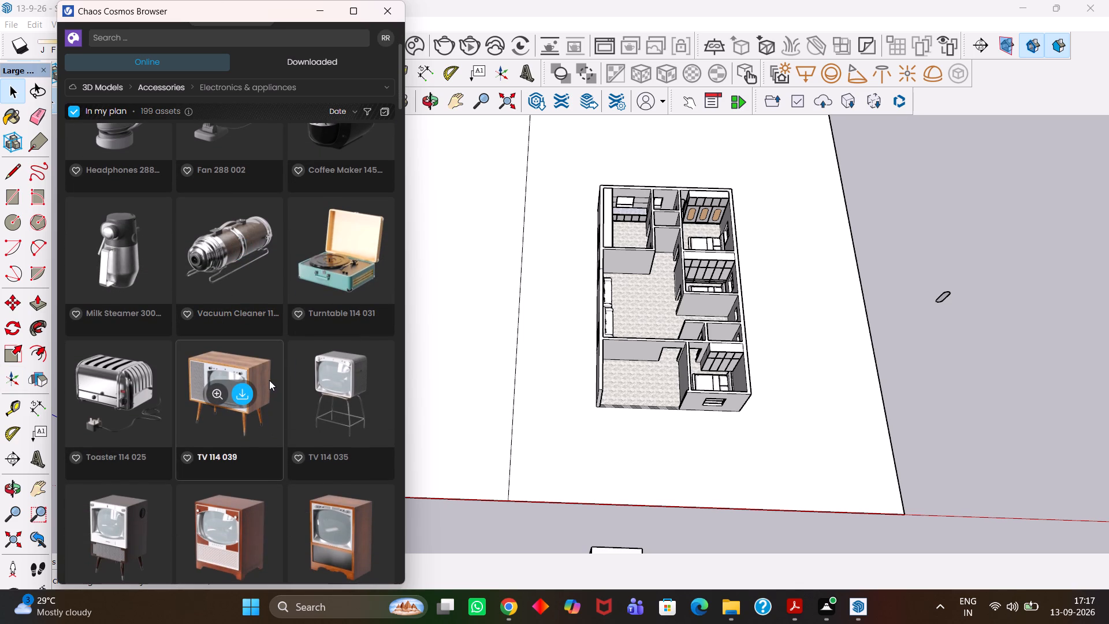
scroll(269, 380, down, 5)
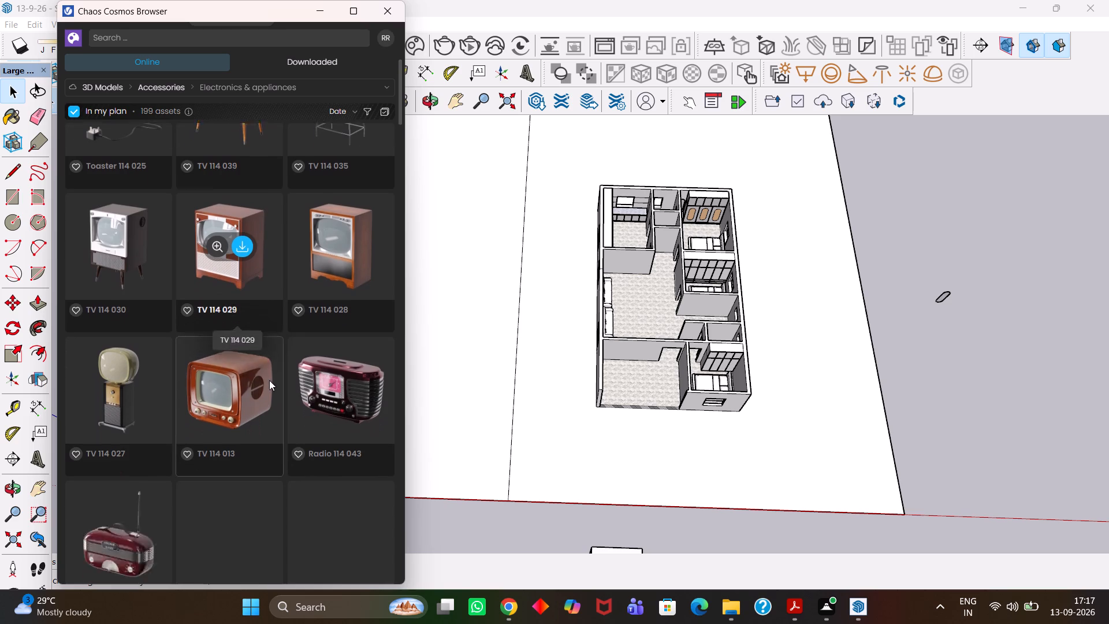
scroll(269, 380, down, 1)
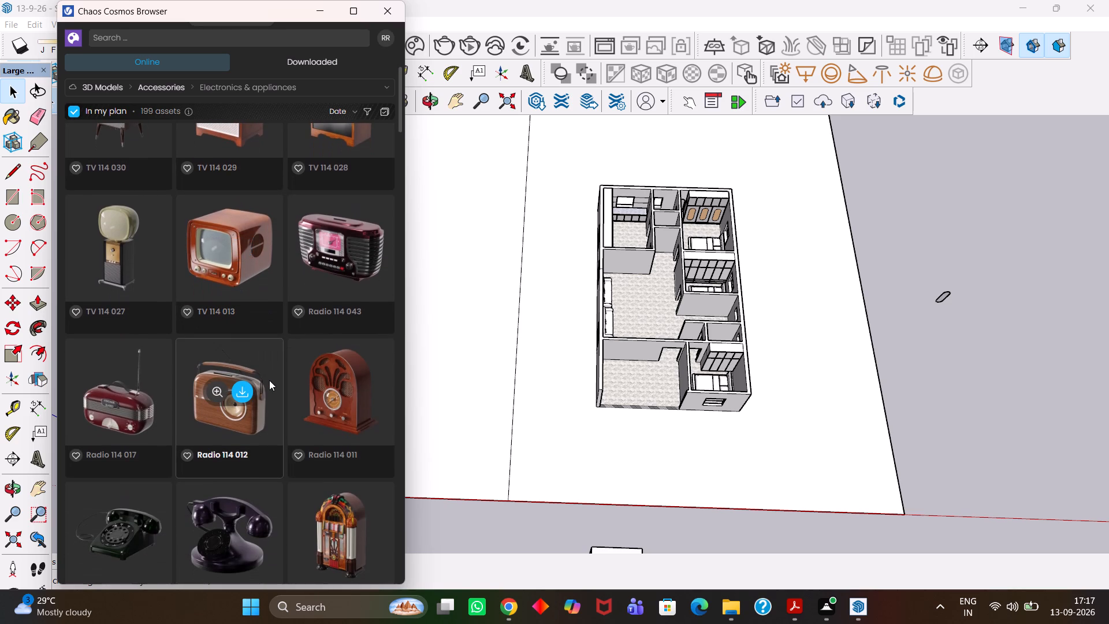
scroll(269, 380, down, 4)
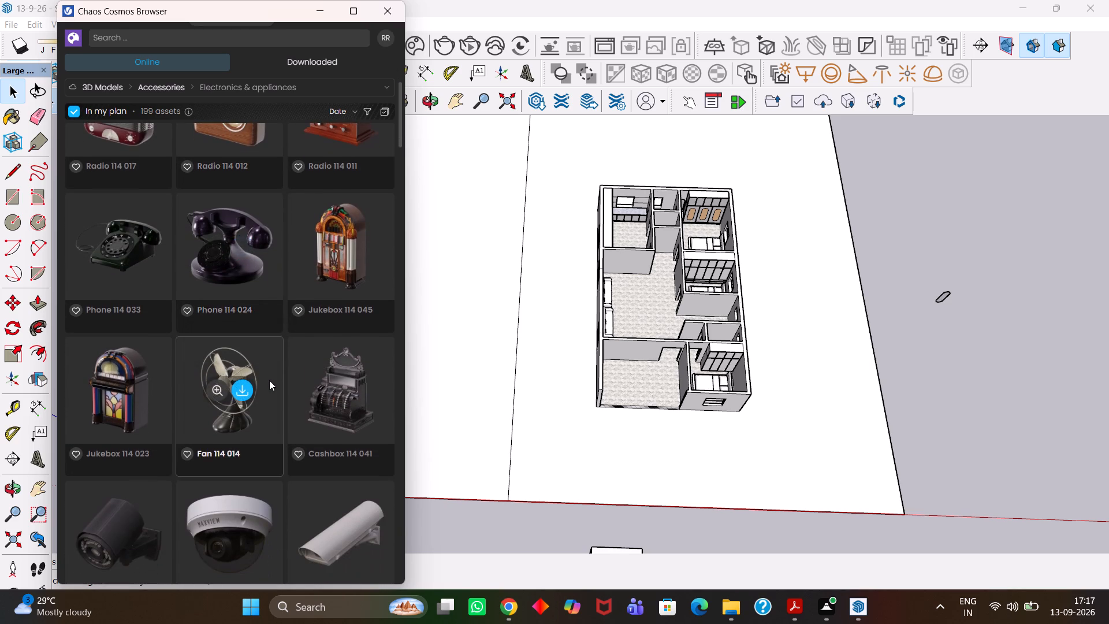
scroll(269, 380, down, 4)
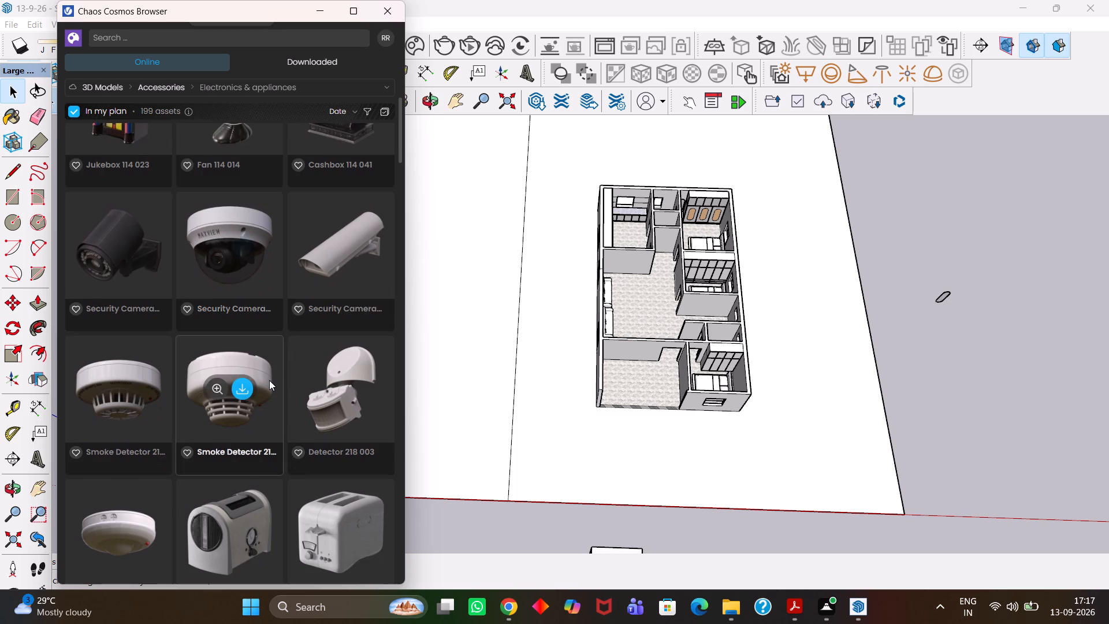
scroll(269, 380, down, 4)
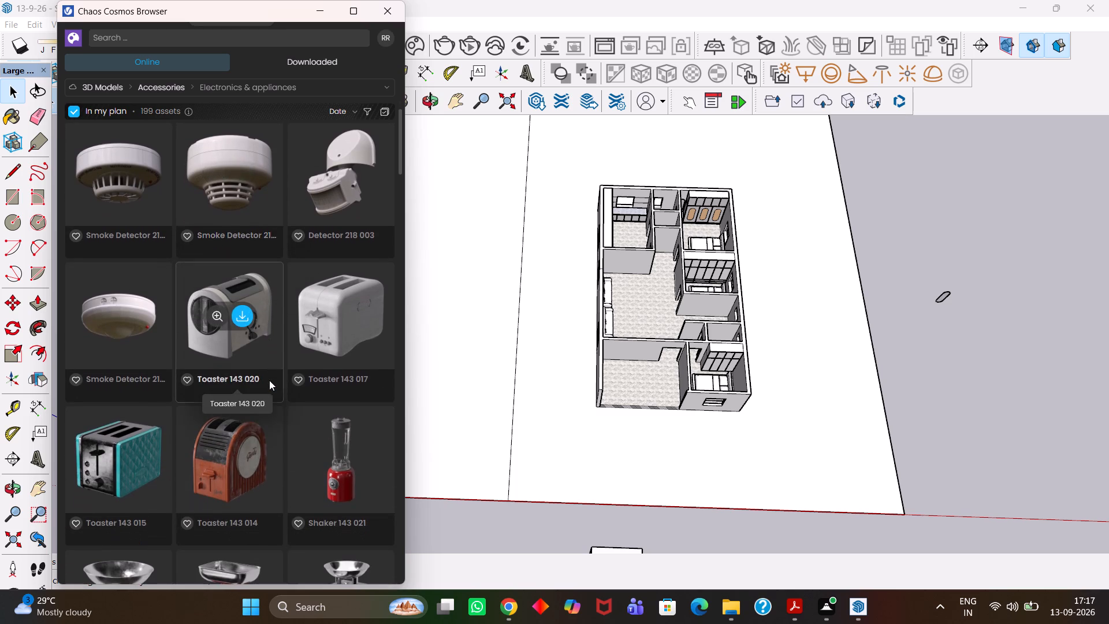
scroll(269, 380, down, 1)
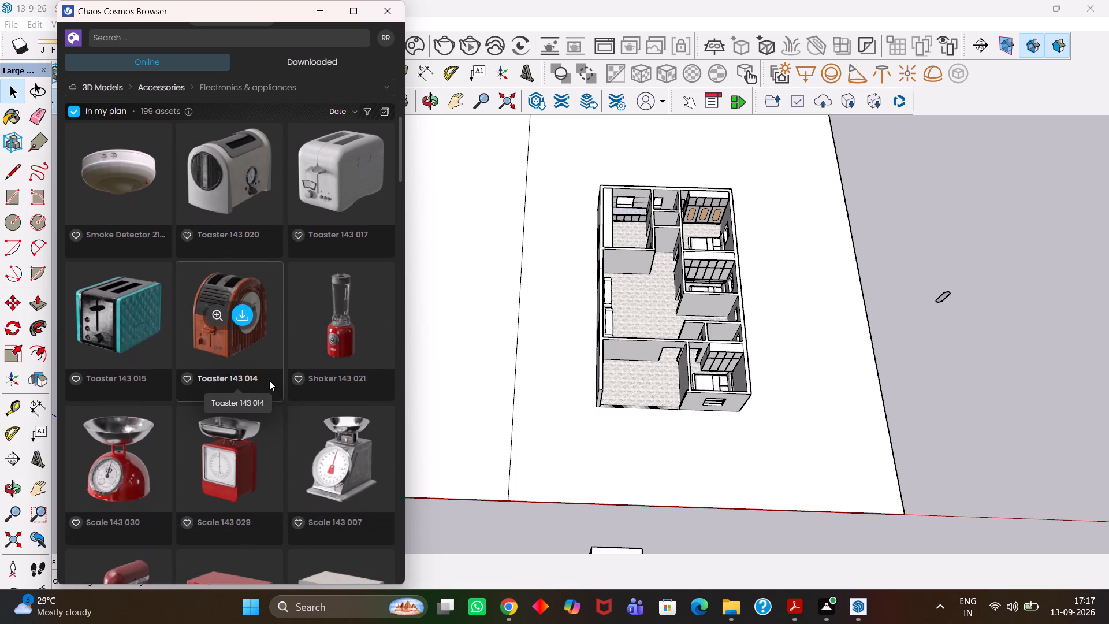
scroll(269, 380, down, 1)
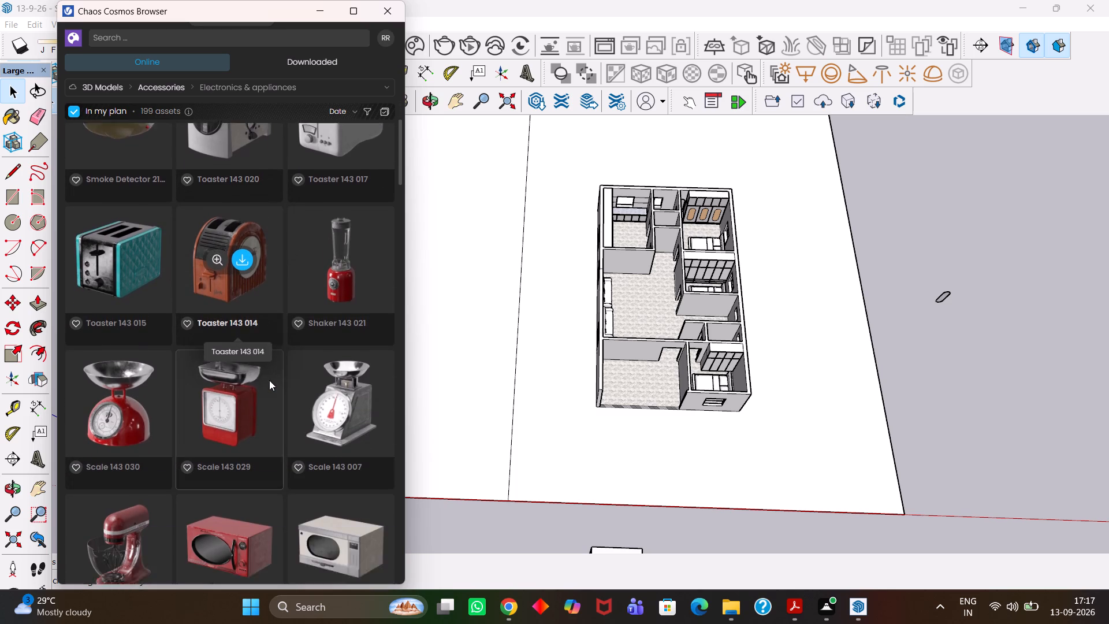
scroll(269, 380, down, 1)
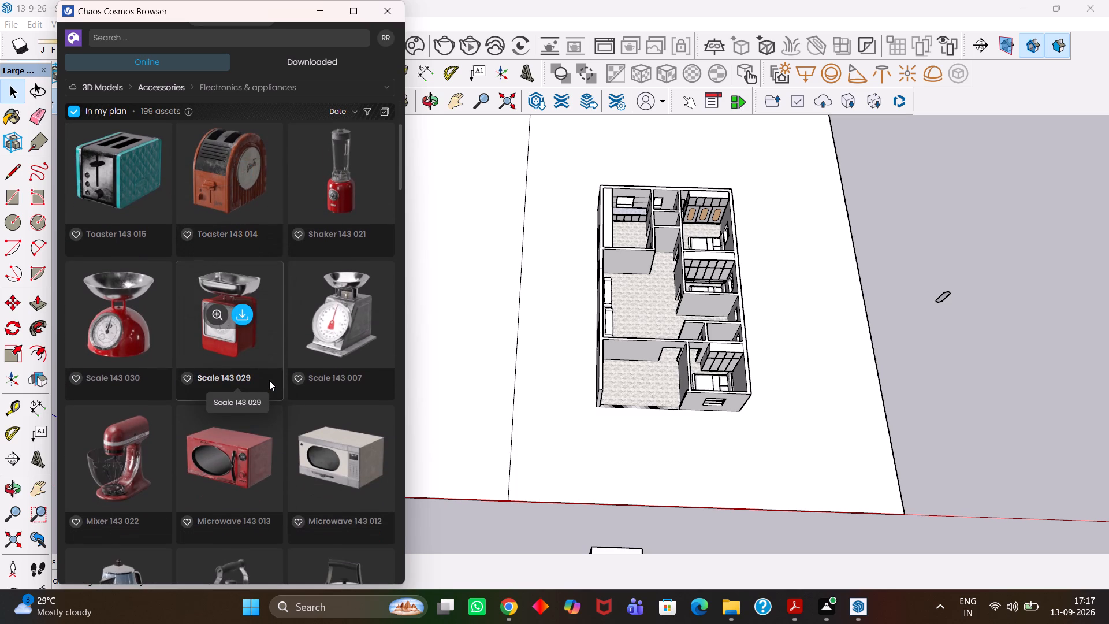
scroll(269, 380, down, 4)
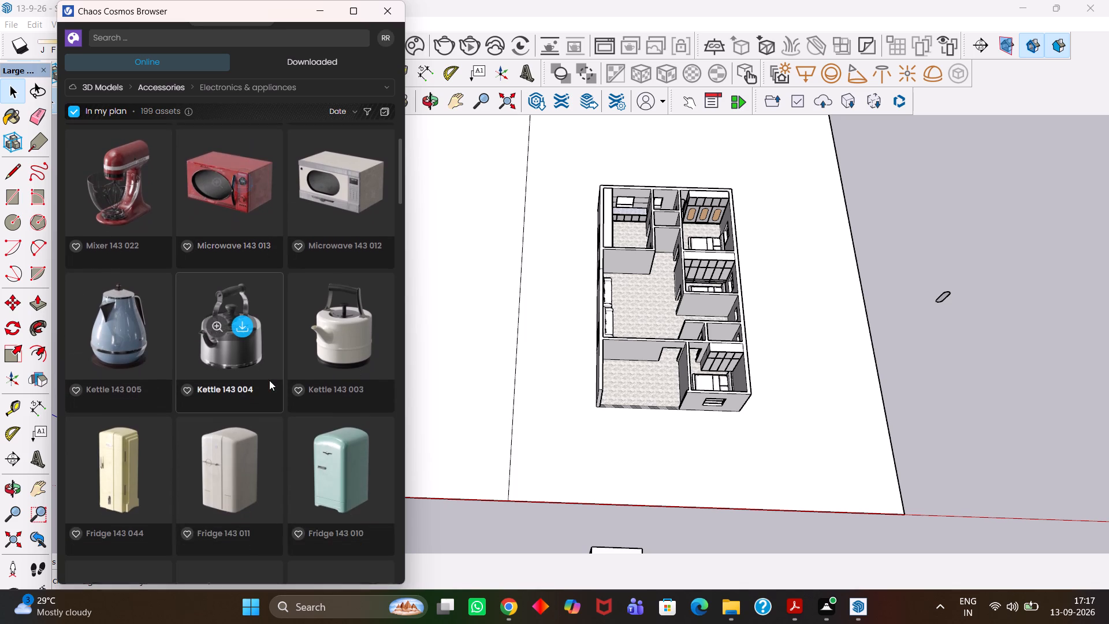
scroll(269, 380, down, 3)
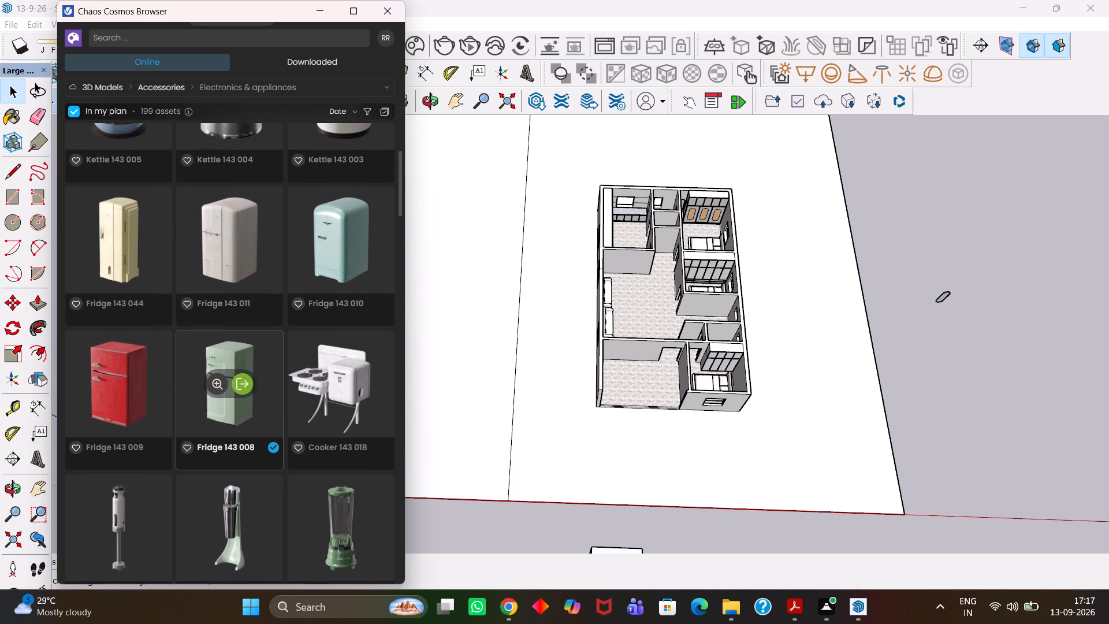
scroll(269, 380, down, 1)
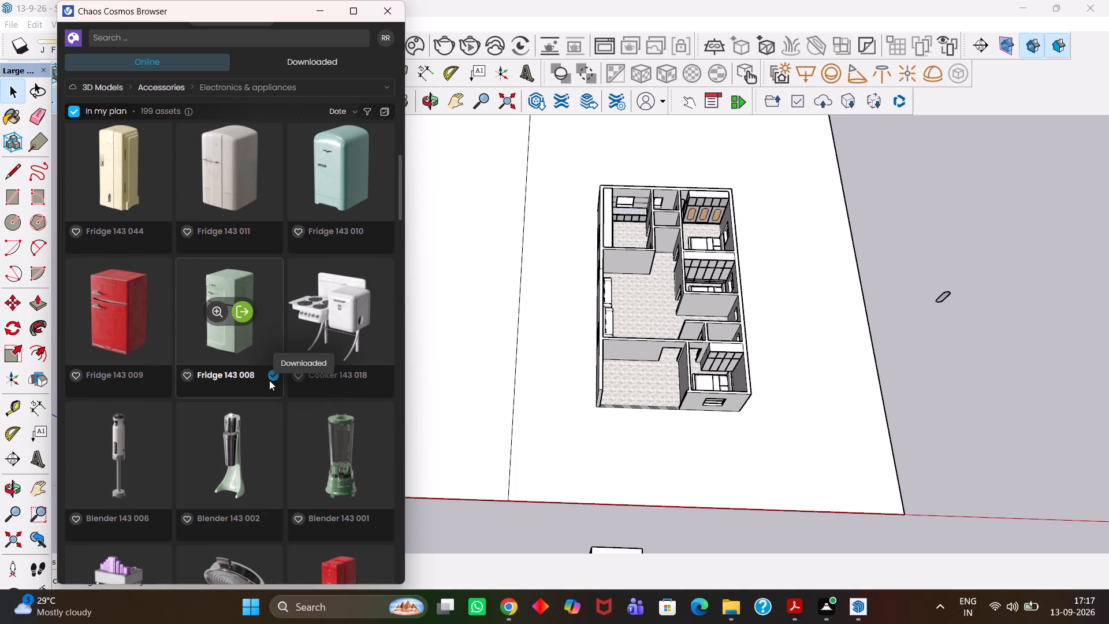
scroll(269, 380, down, 2)
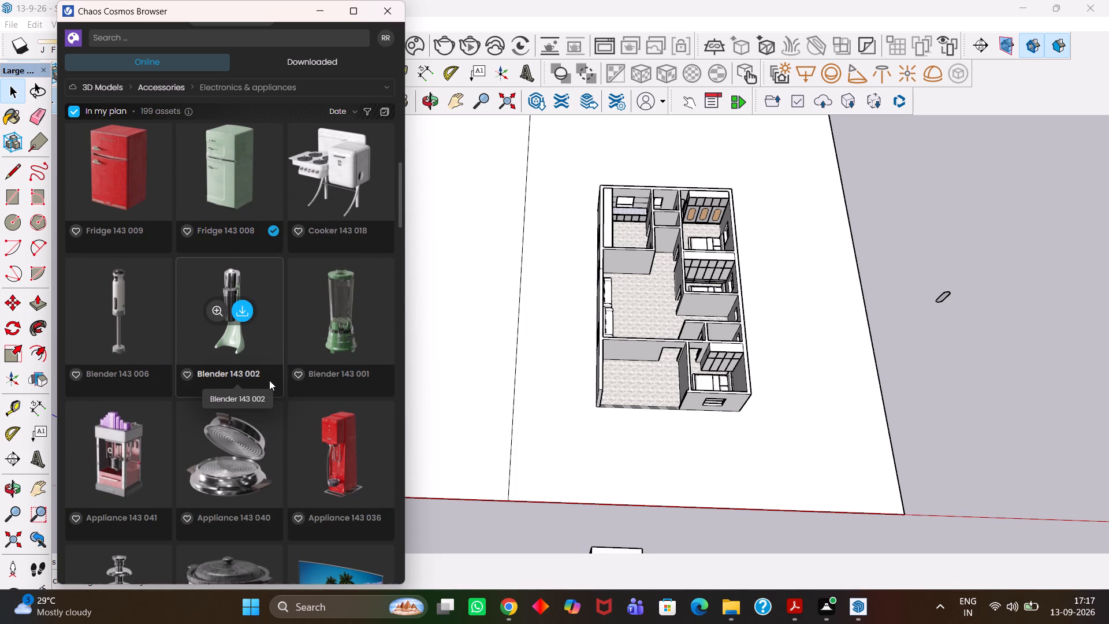
scroll(269, 380, down, 1)
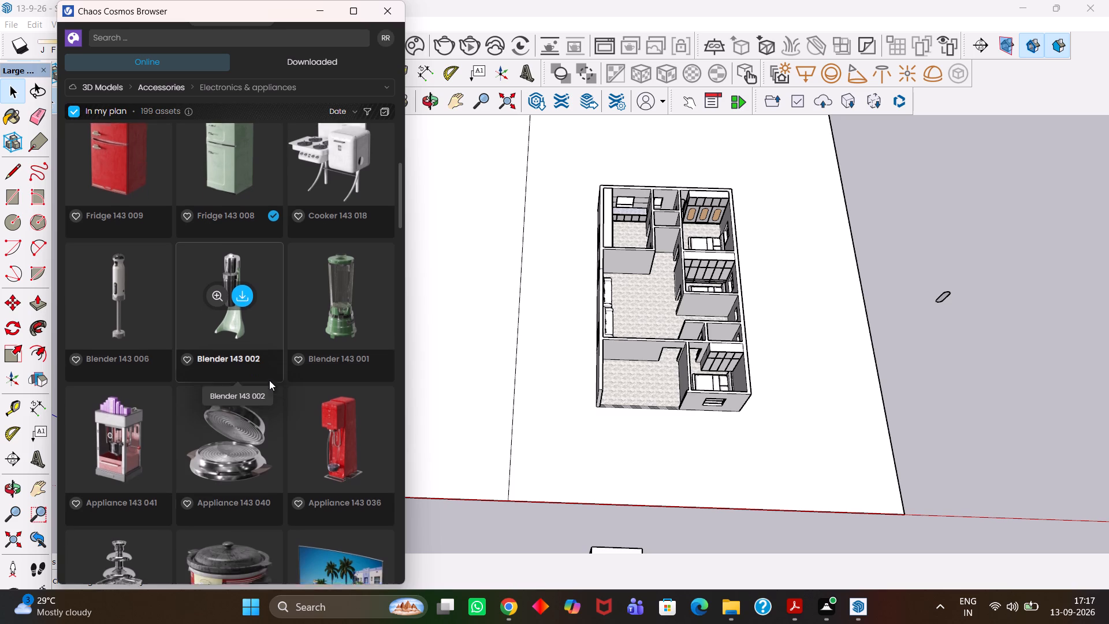
scroll(269, 380, down, 3)
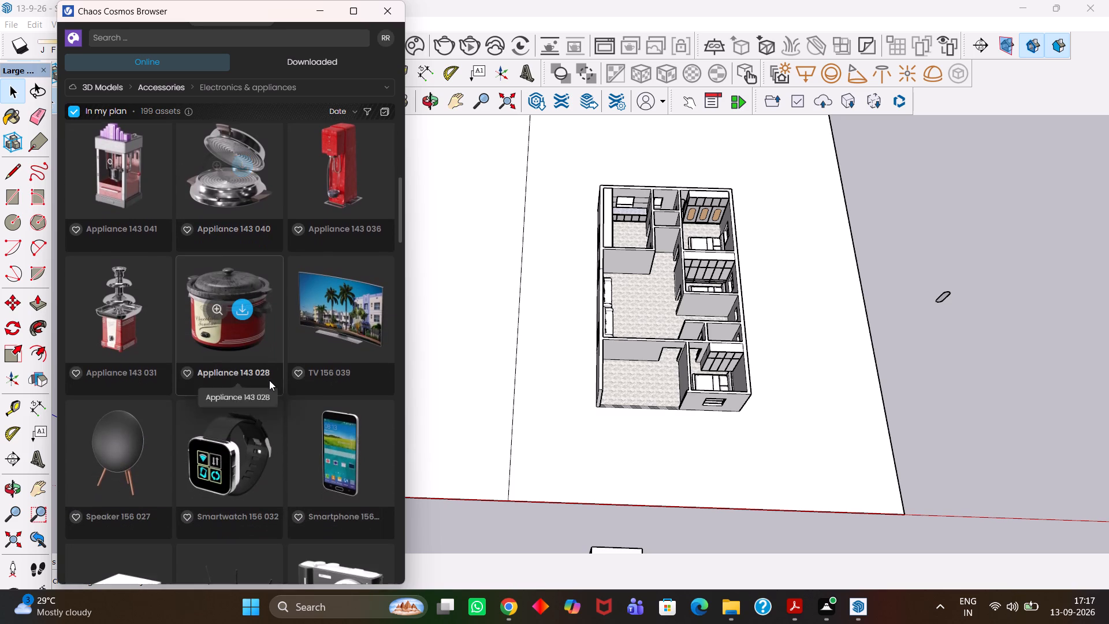
scroll(269, 380, down, 1)
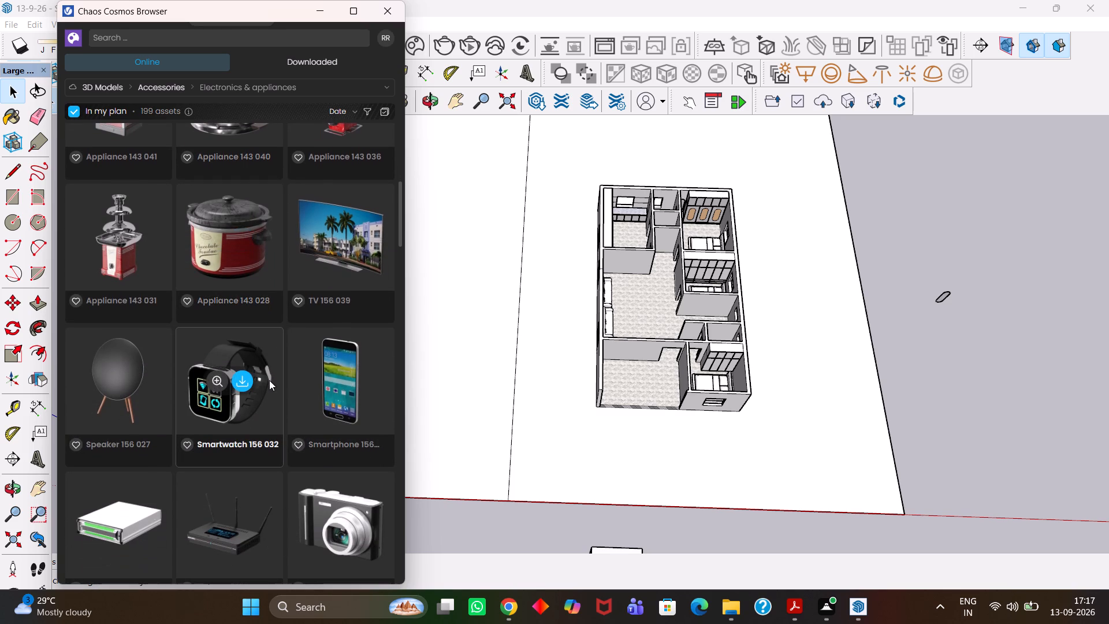
scroll(269, 380, down, 2)
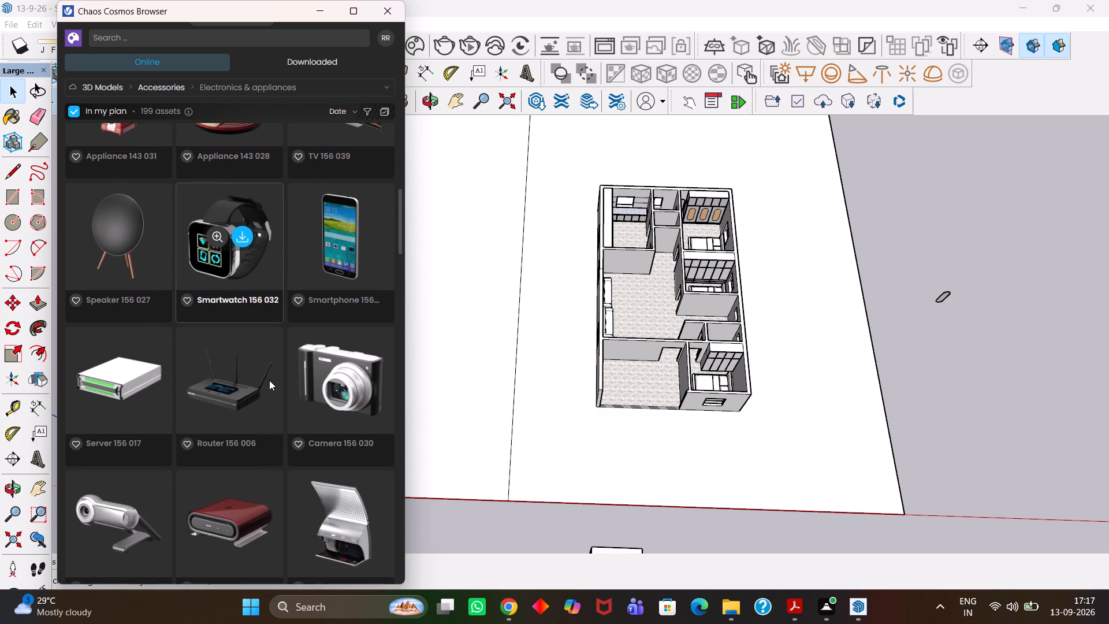
scroll(269, 380, down, 3)
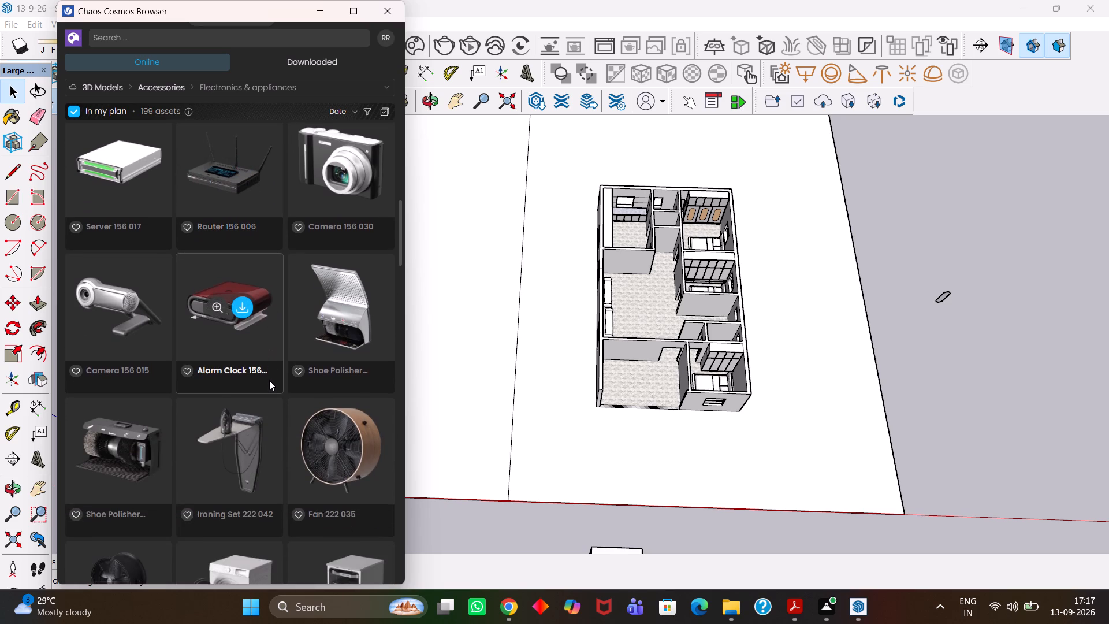
scroll(269, 380, down, 1)
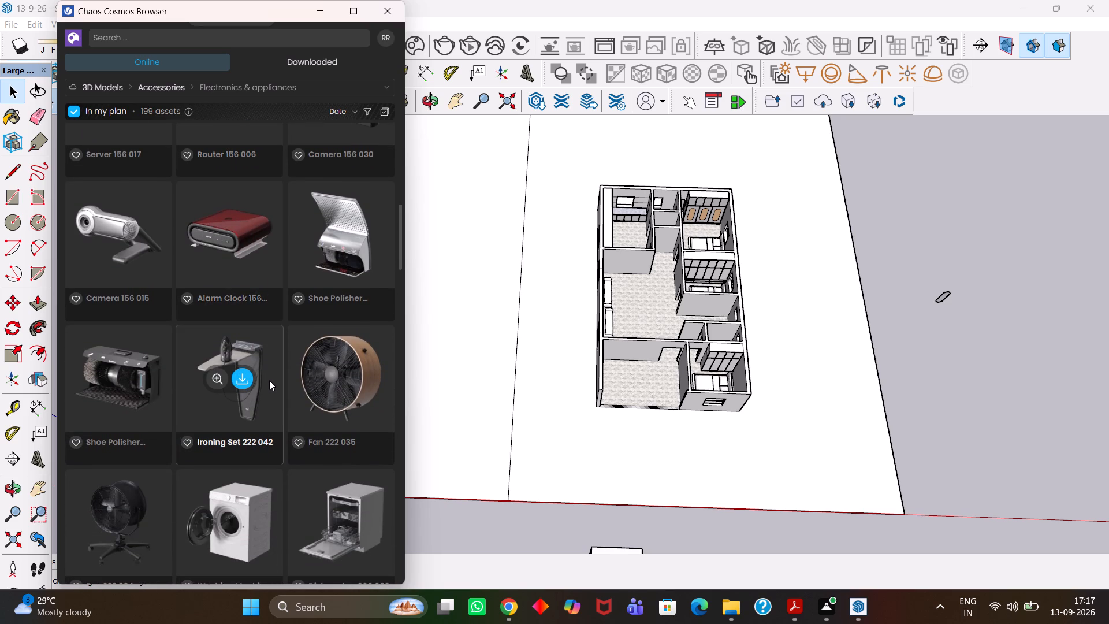
scroll(269, 380, down, 1)
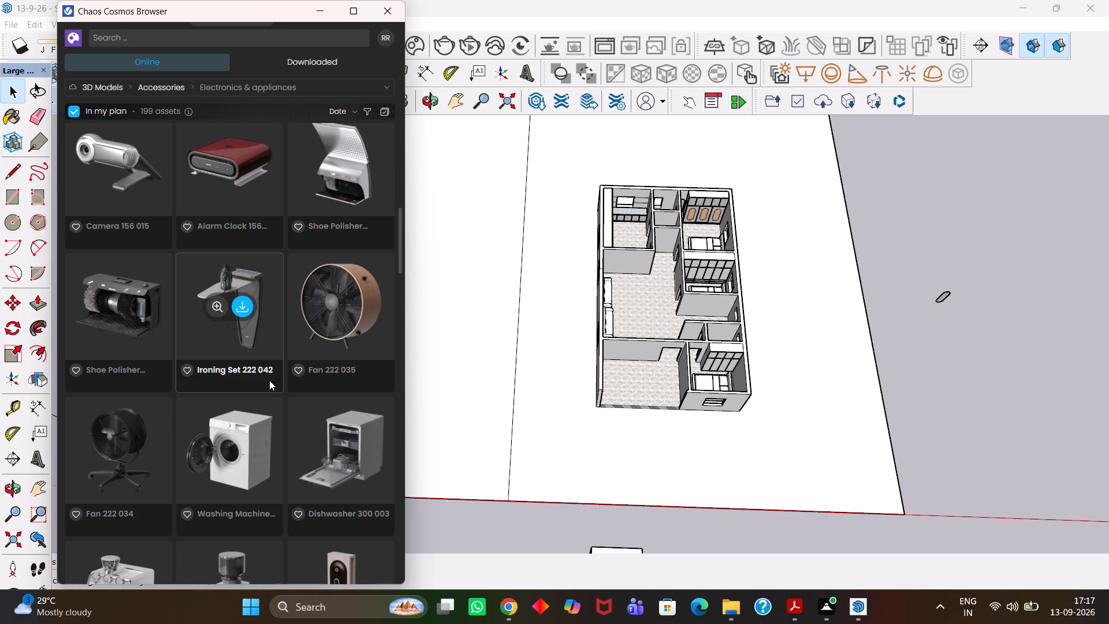
scroll(269, 380, down, 1)
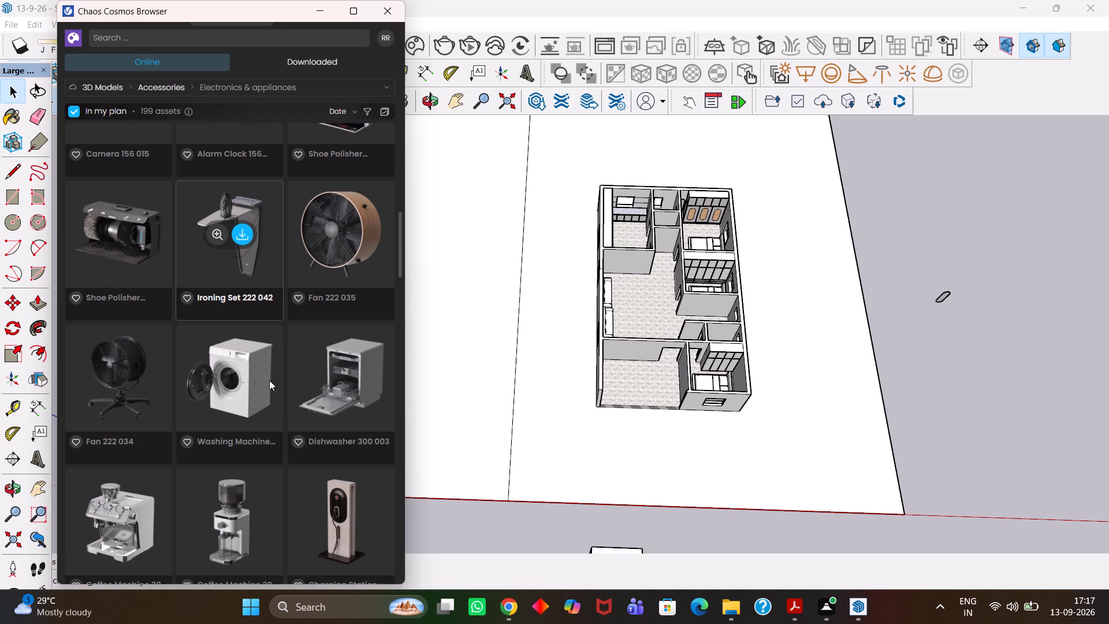
scroll(269, 380, down, 3)
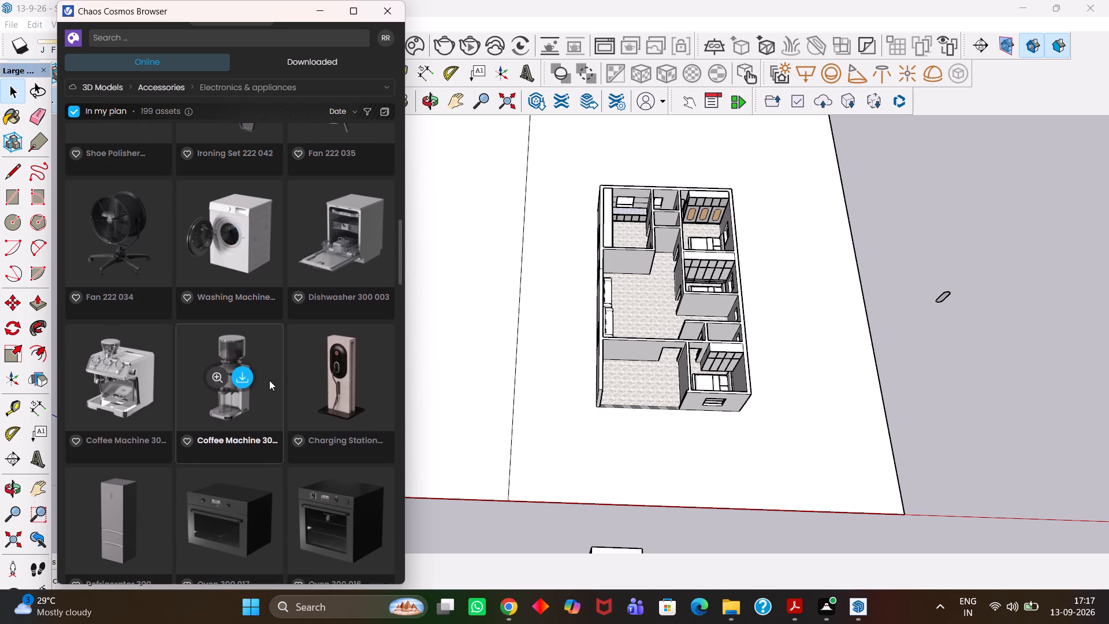
scroll(269, 380, down, 1)
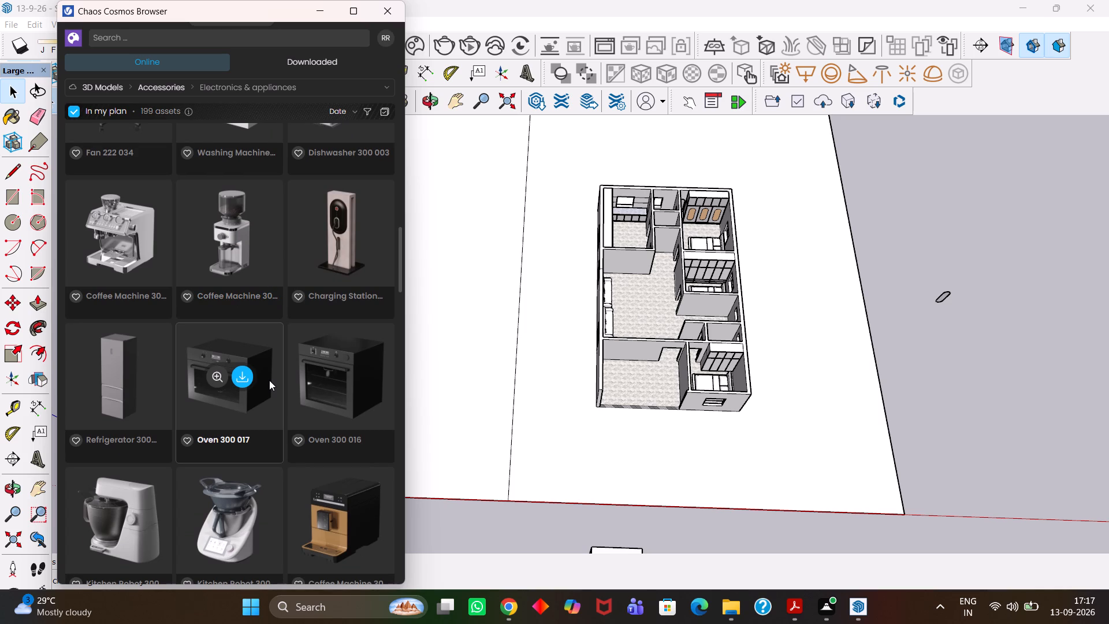
scroll(269, 380, down, 2)
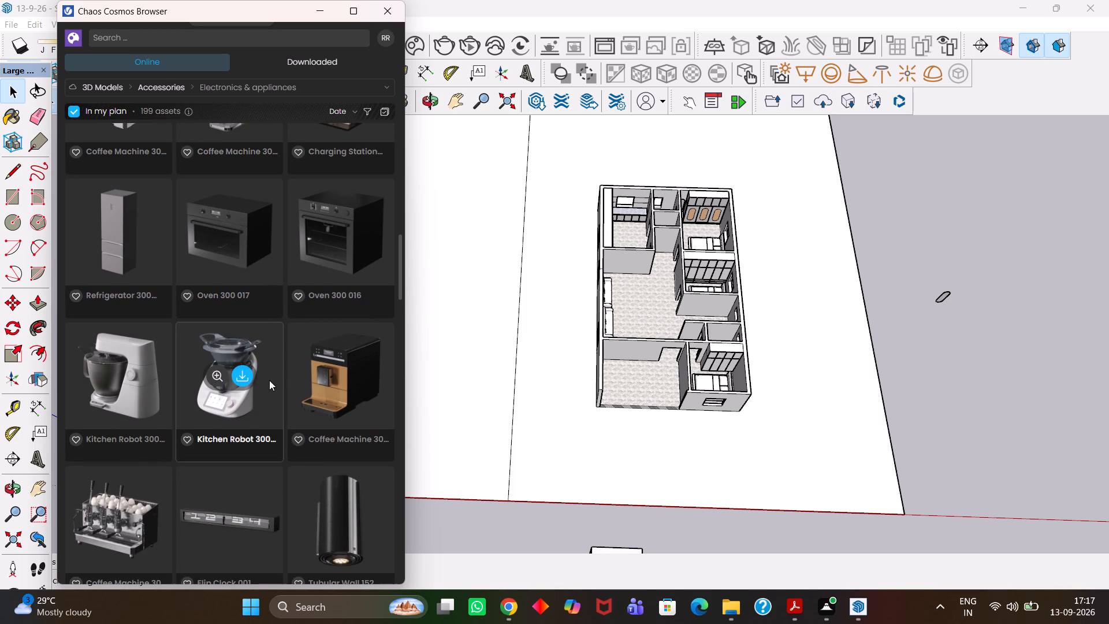
scroll(269, 380, down, 4)
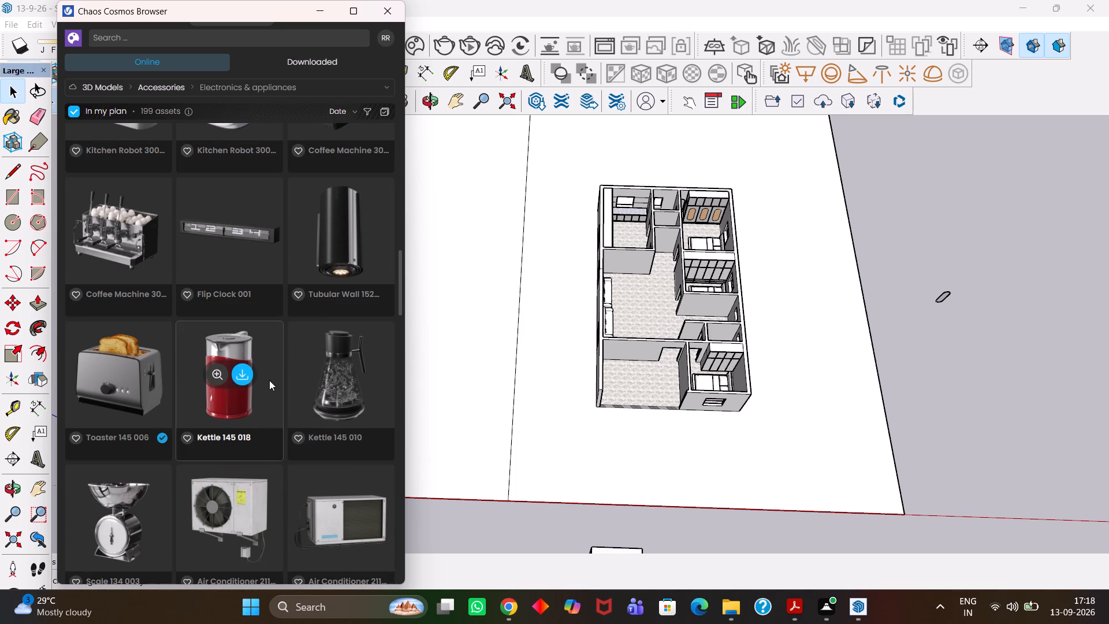
scroll(269, 380, down, 1)
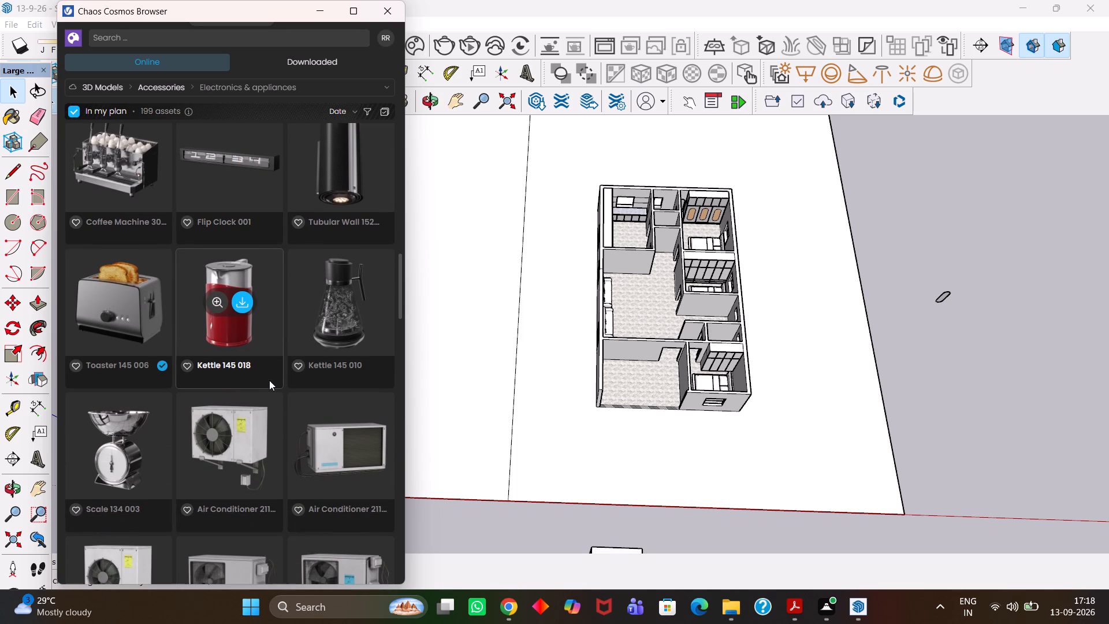
scroll(269, 380, down, 1)
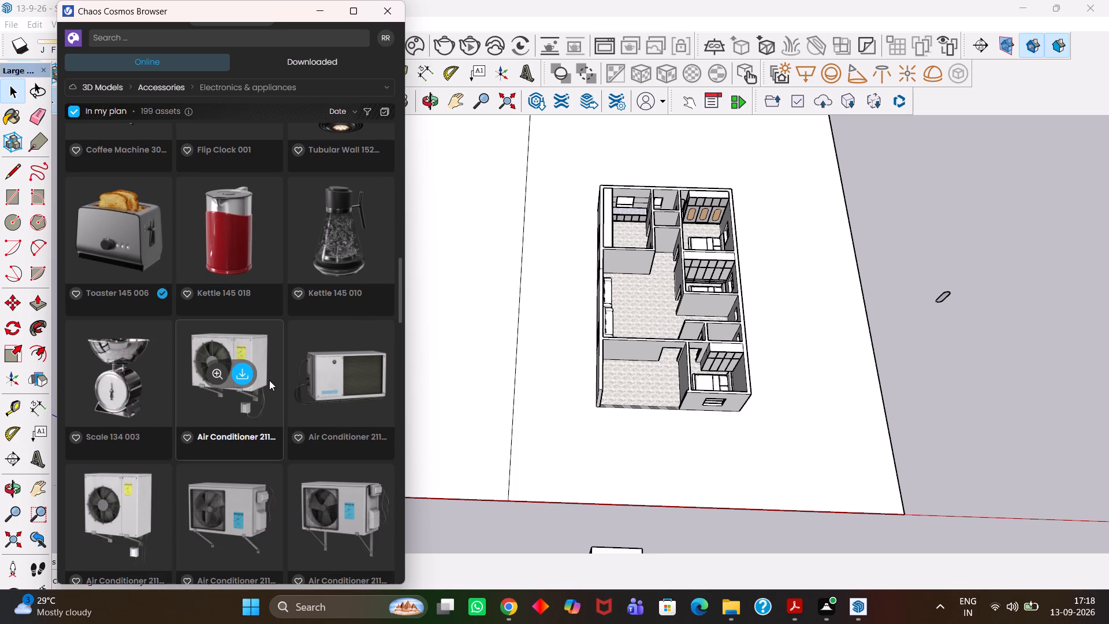
scroll(269, 380, down, 2)
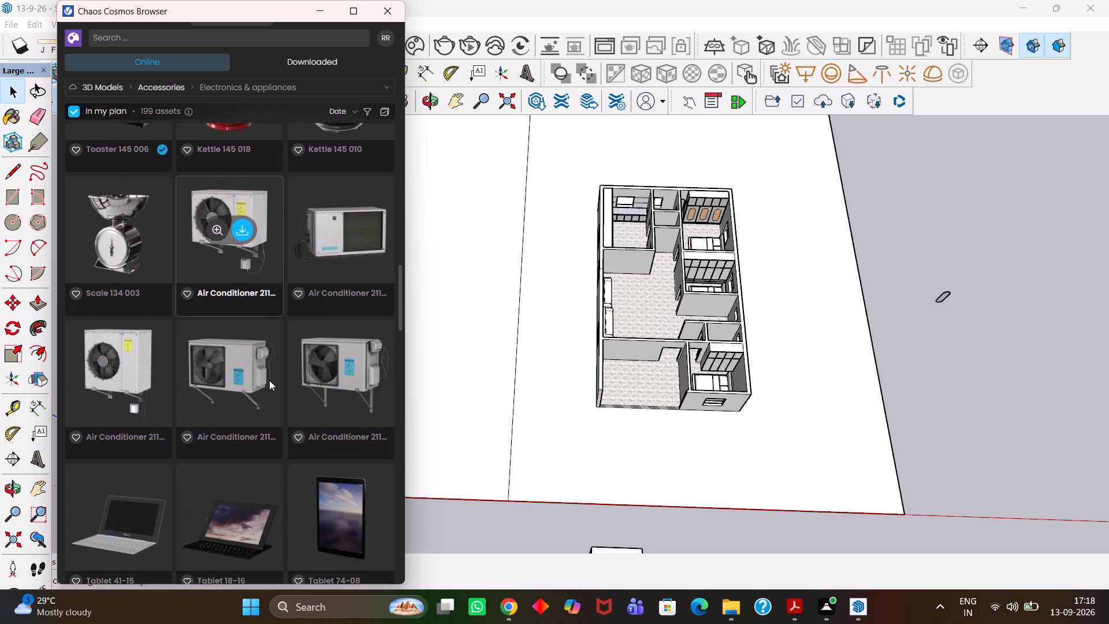
Look through the rest of the online electronics and appliances models, down to TV Set 001, for further items to furnish the house.
scroll(269, 380, down, 2)
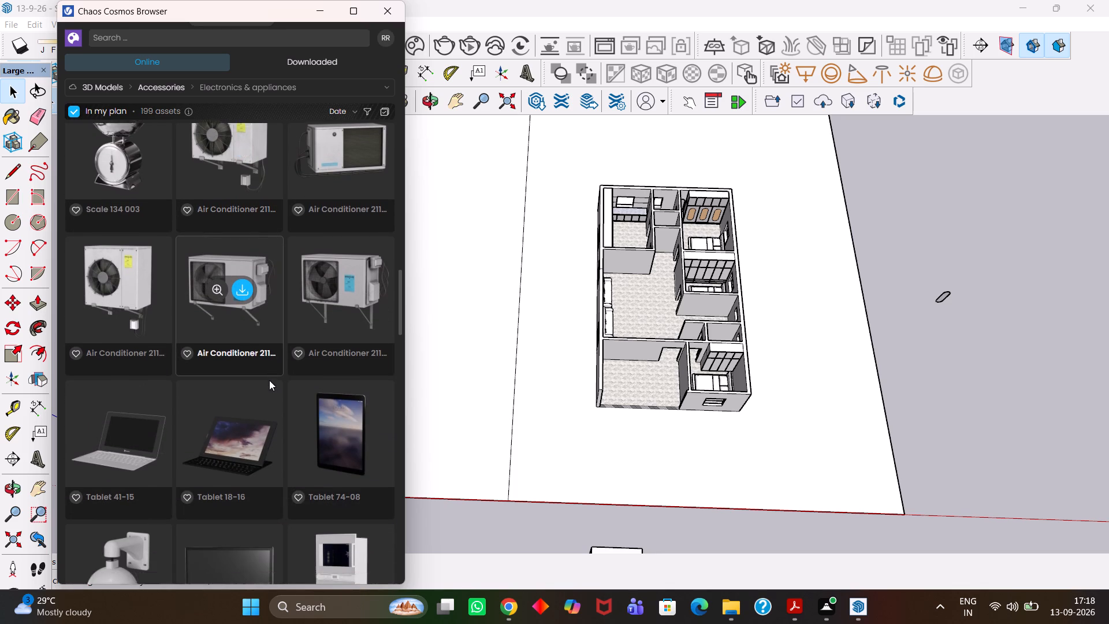
scroll(230, 323, down, 5)
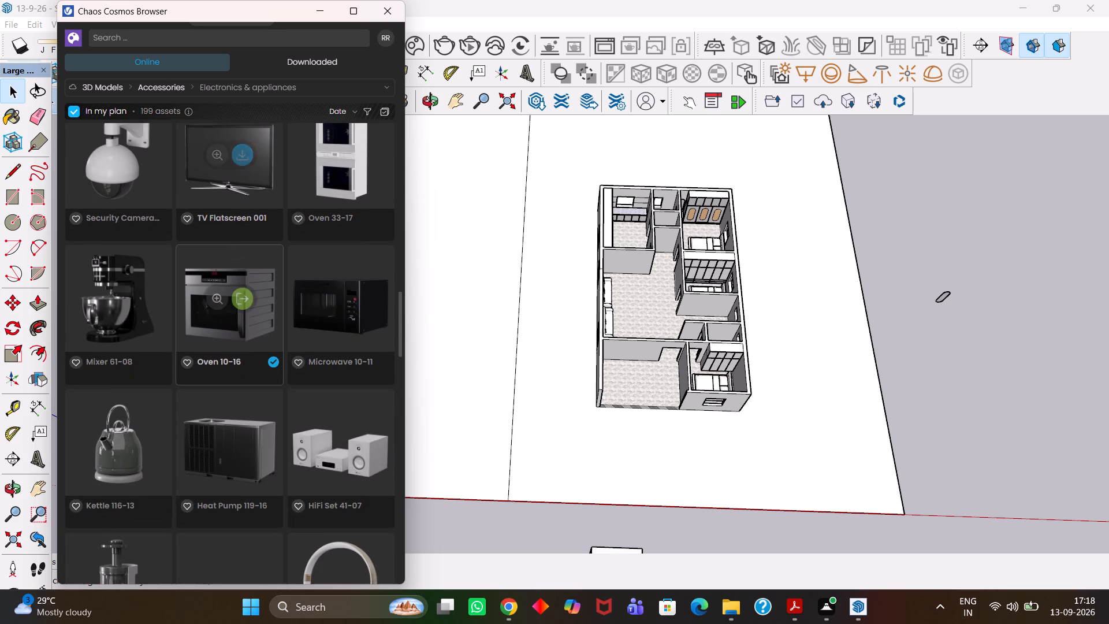
scroll(228, 304, down, 4)
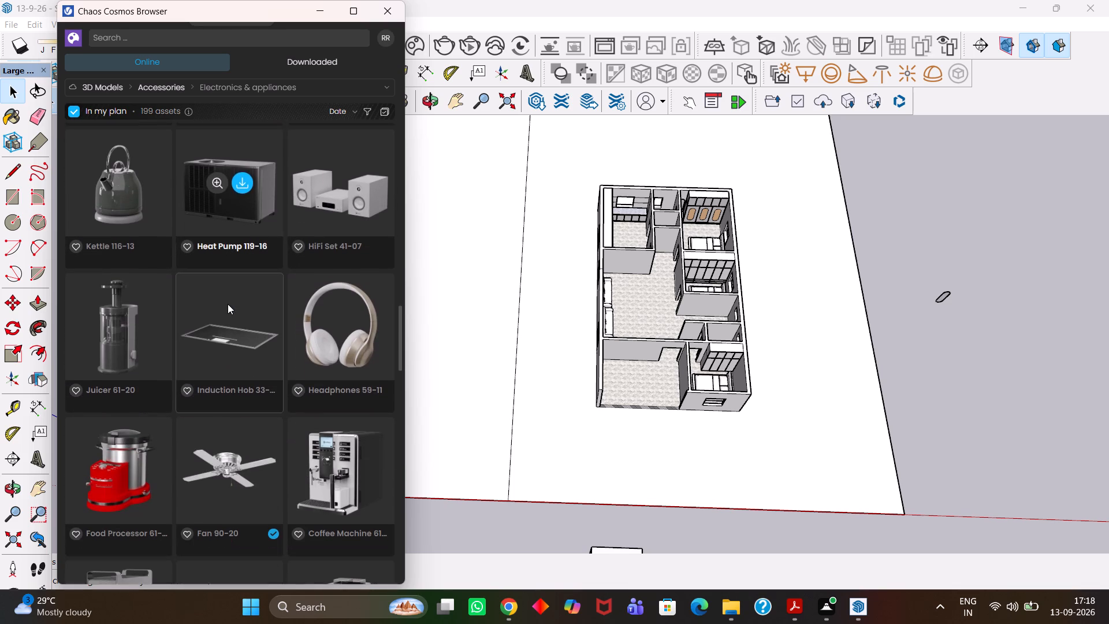
scroll(228, 304, down, 2)
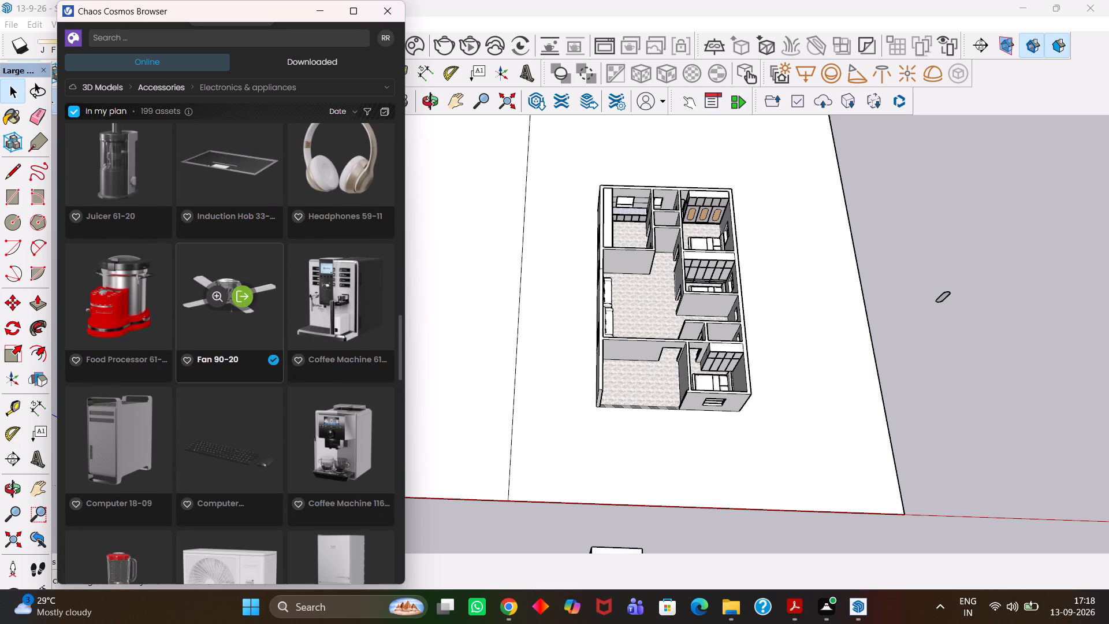
scroll(228, 304, down, 1)
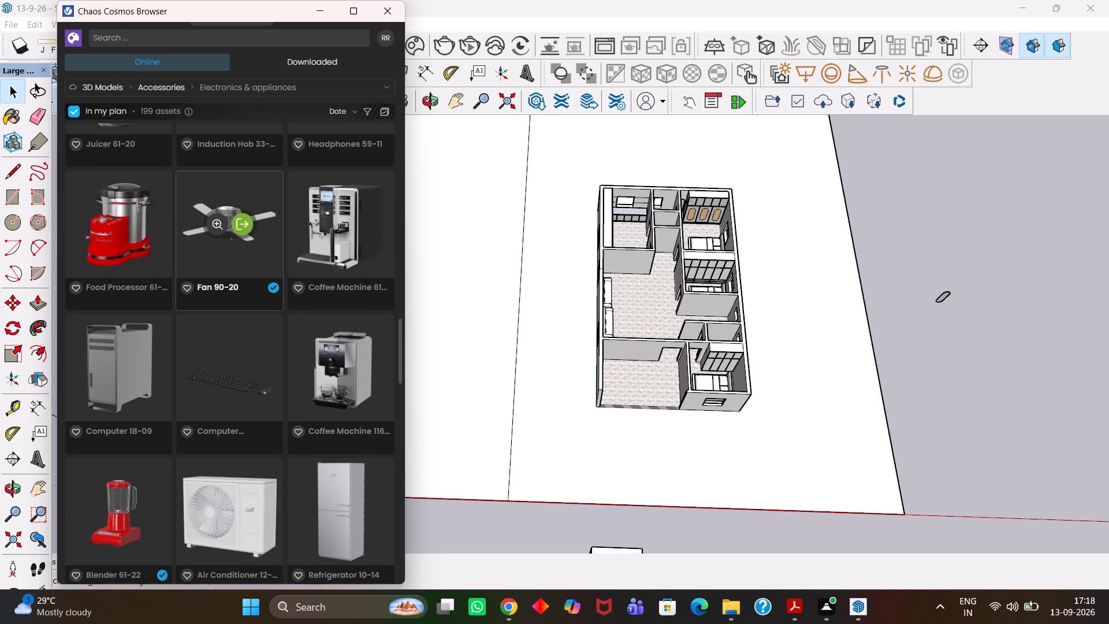
scroll(228, 304, down, 4)
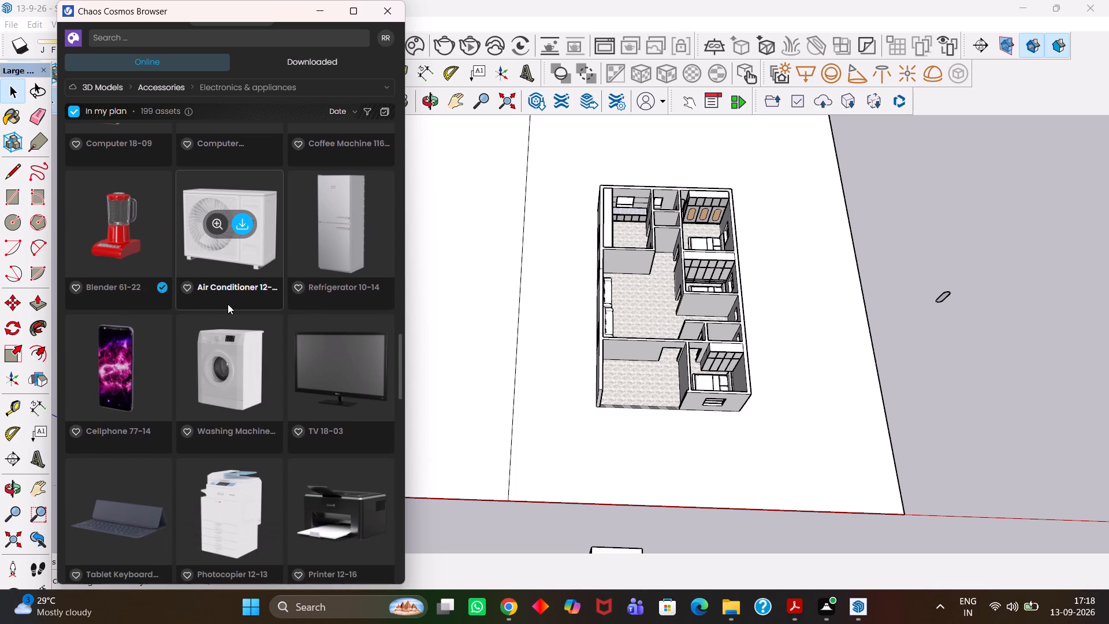
scroll(228, 304, down, 3)
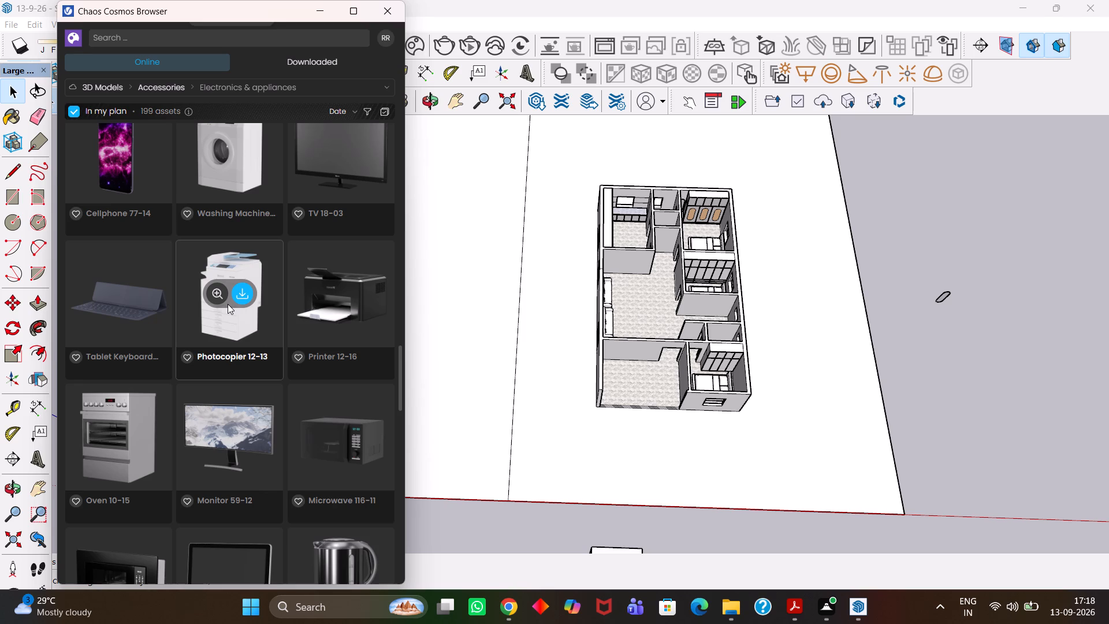
scroll(228, 304, down, 4)
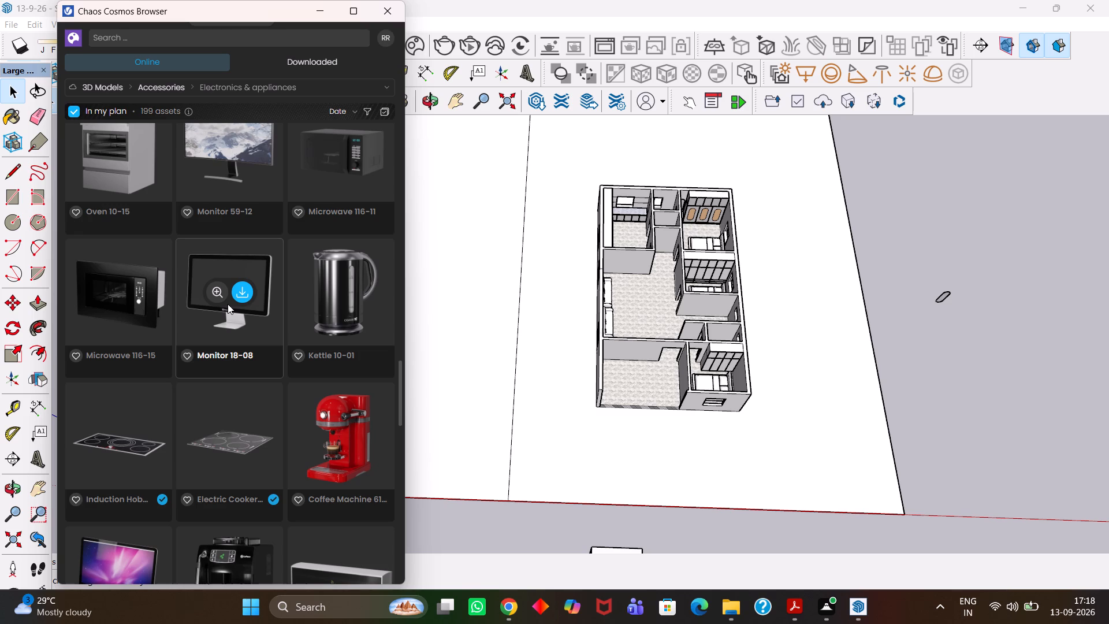
scroll(228, 304, down, 2)
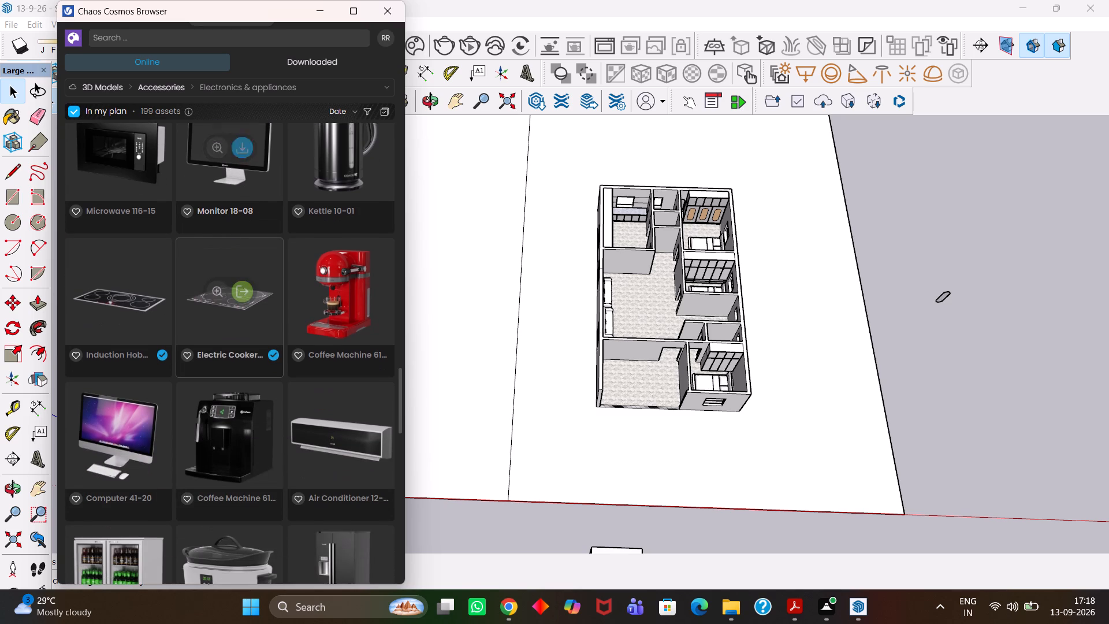
scroll(228, 304, down, 1)
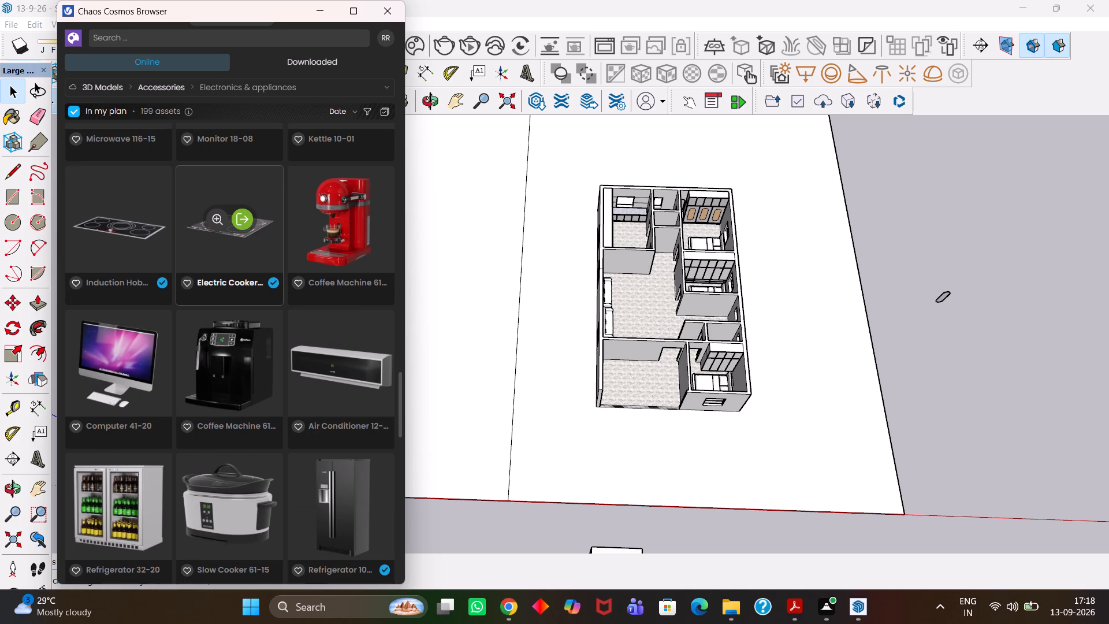
scroll(228, 304, down, 1)
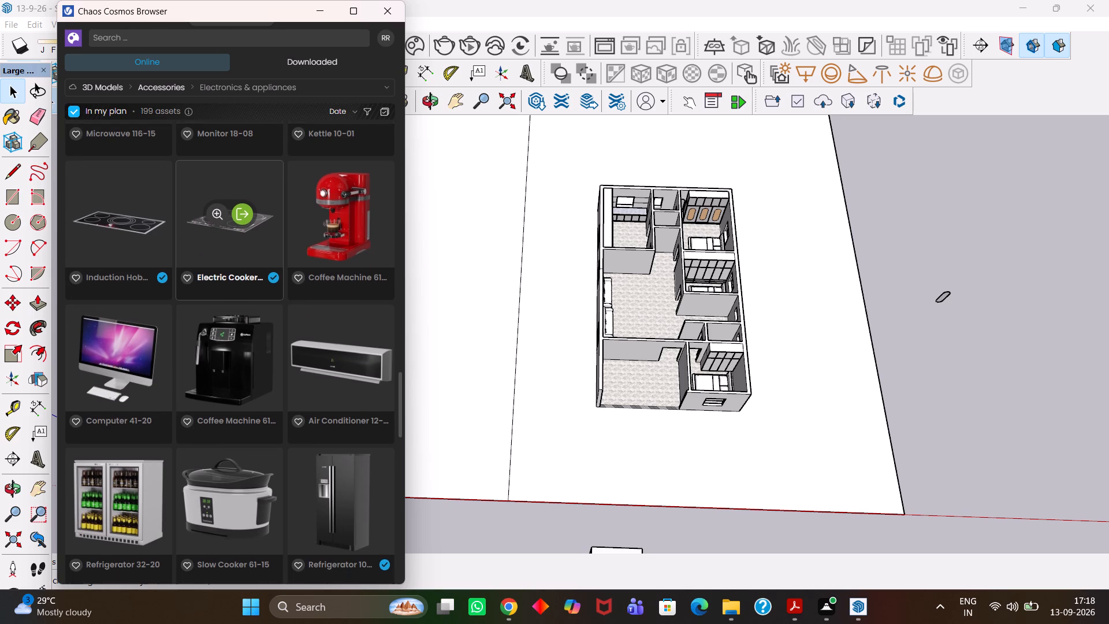
scroll(228, 304, down, 3)
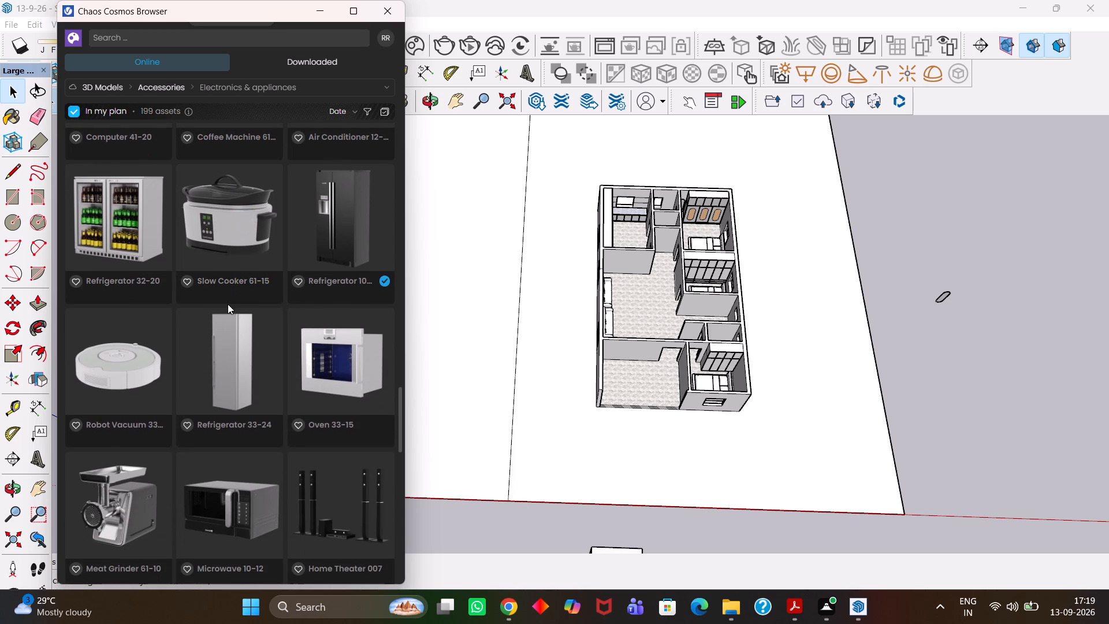
scroll(228, 304, down, 1)
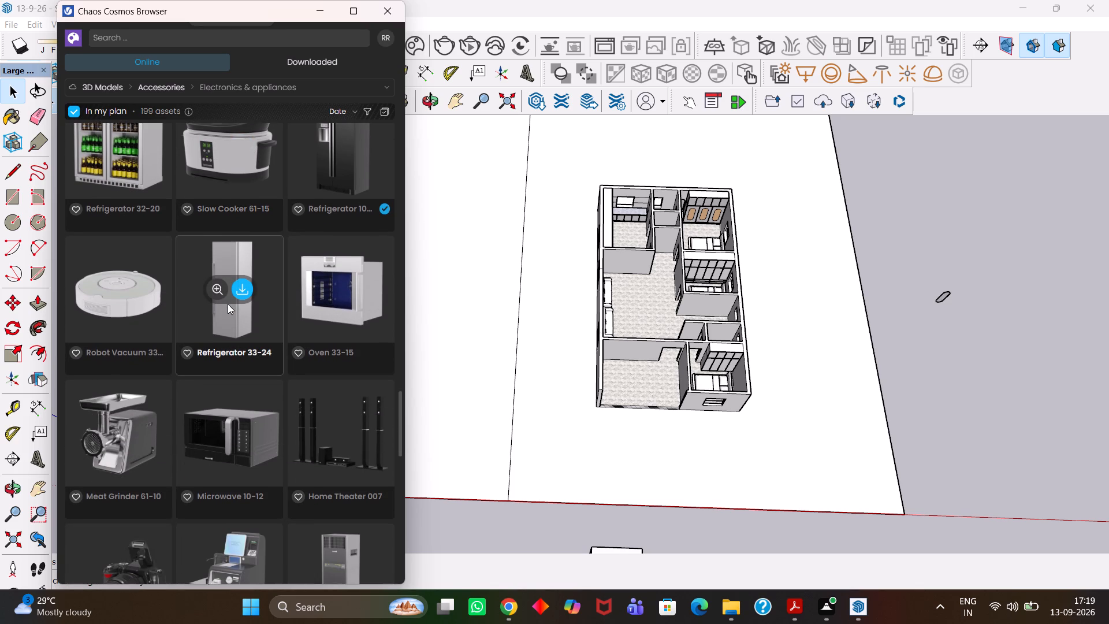
scroll(228, 304, down, 2)
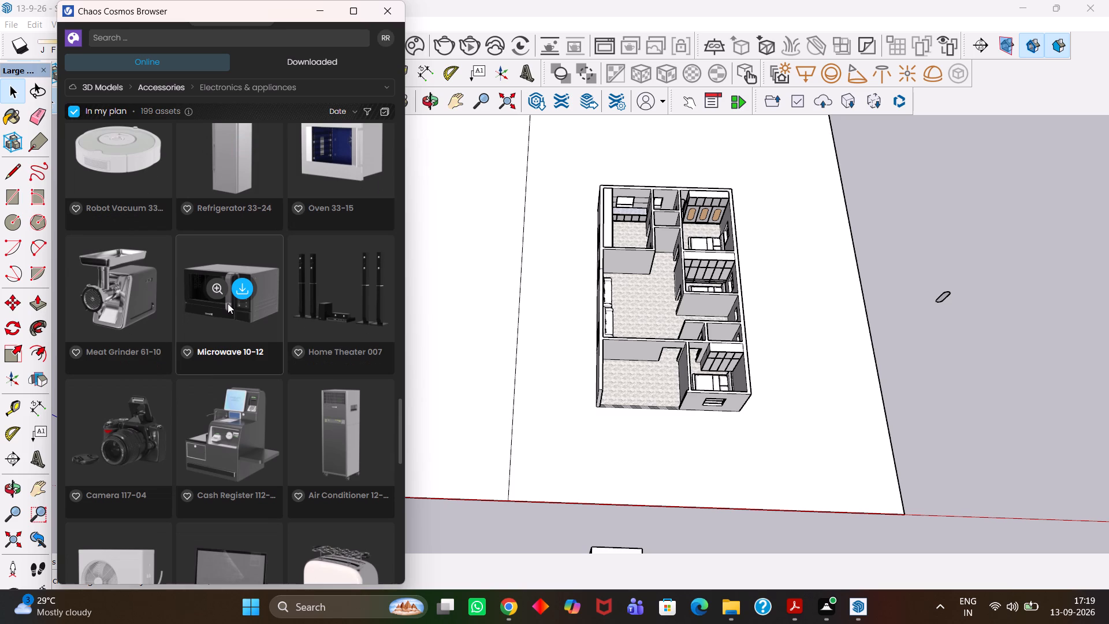
scroll(217, 315, down, 1)
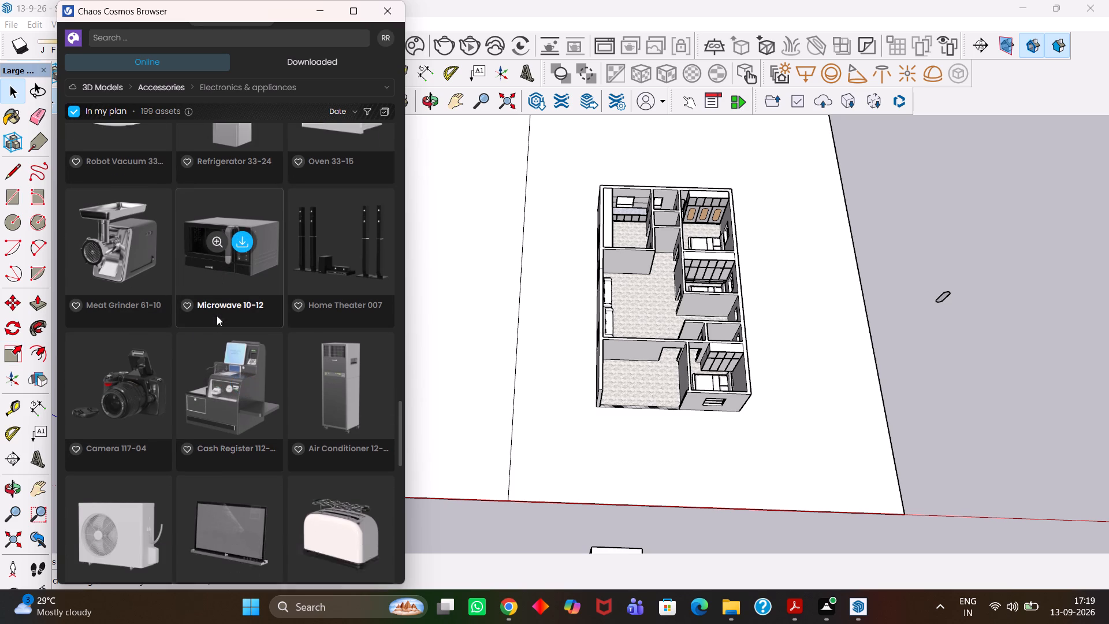
scroll(217, 315, down, 2)
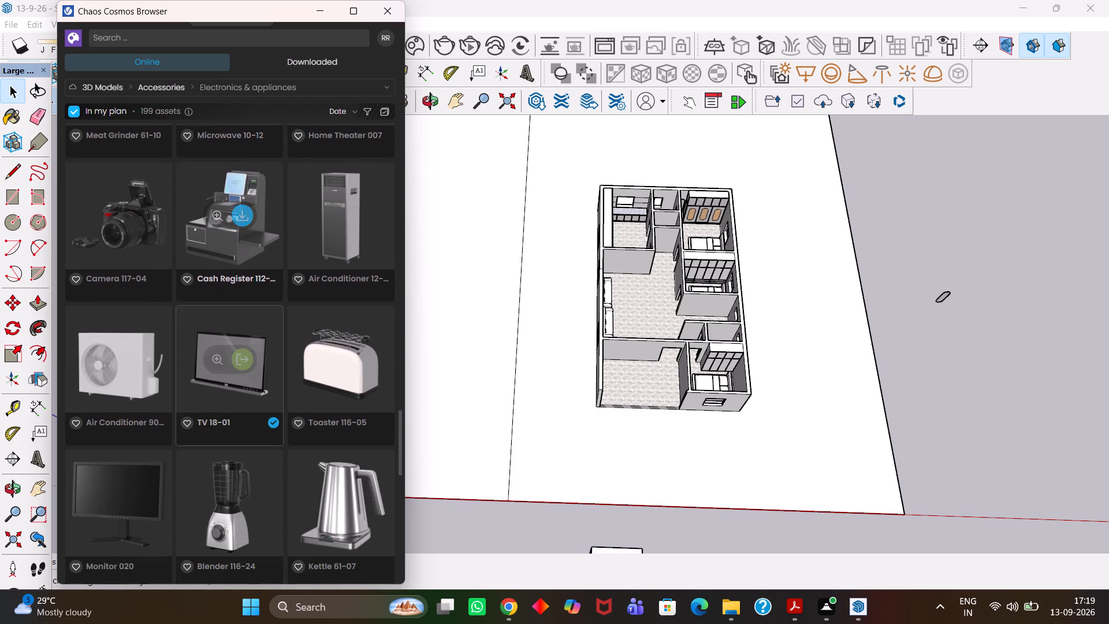
scroll(217, 316, down, 2)
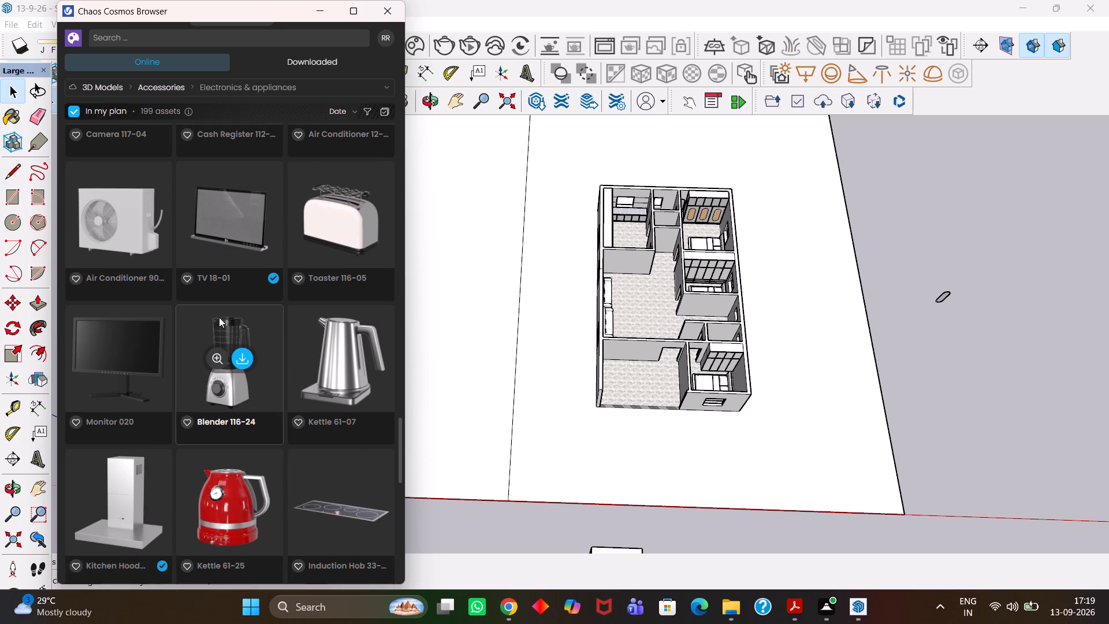
scroll(219, 317, down, 1)
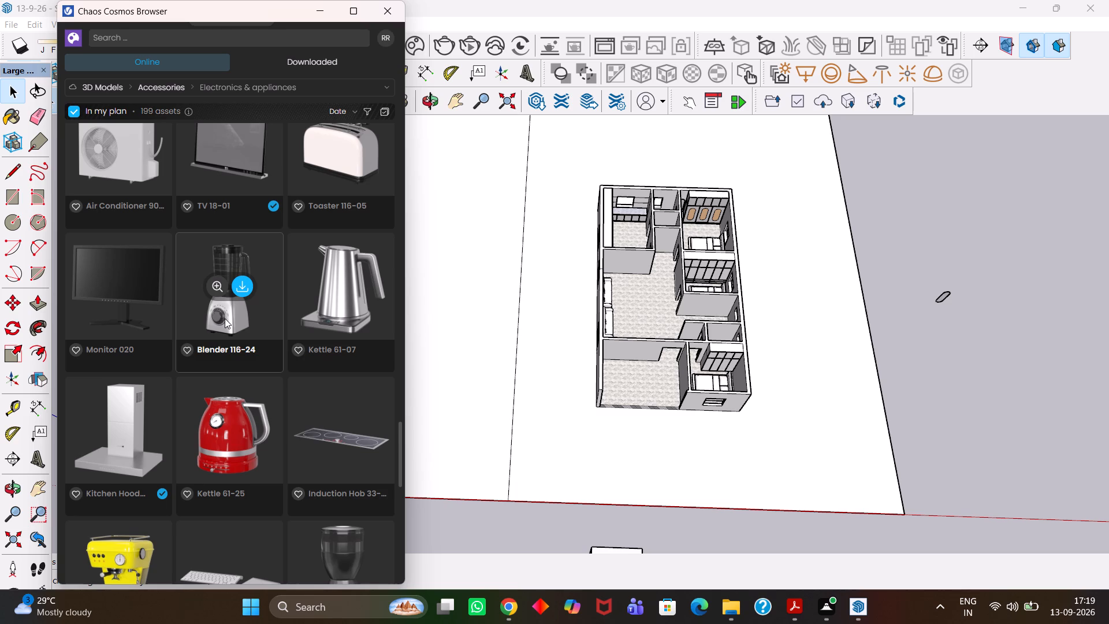
scroll(225, 318, down, 1)
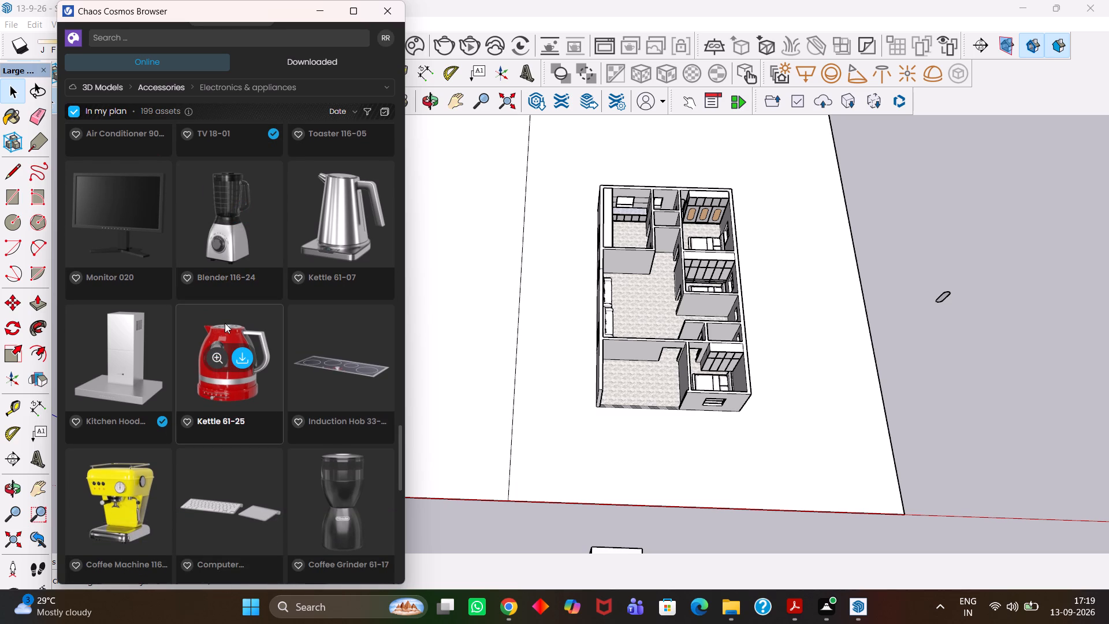
scroll(211, 337, down, 1)
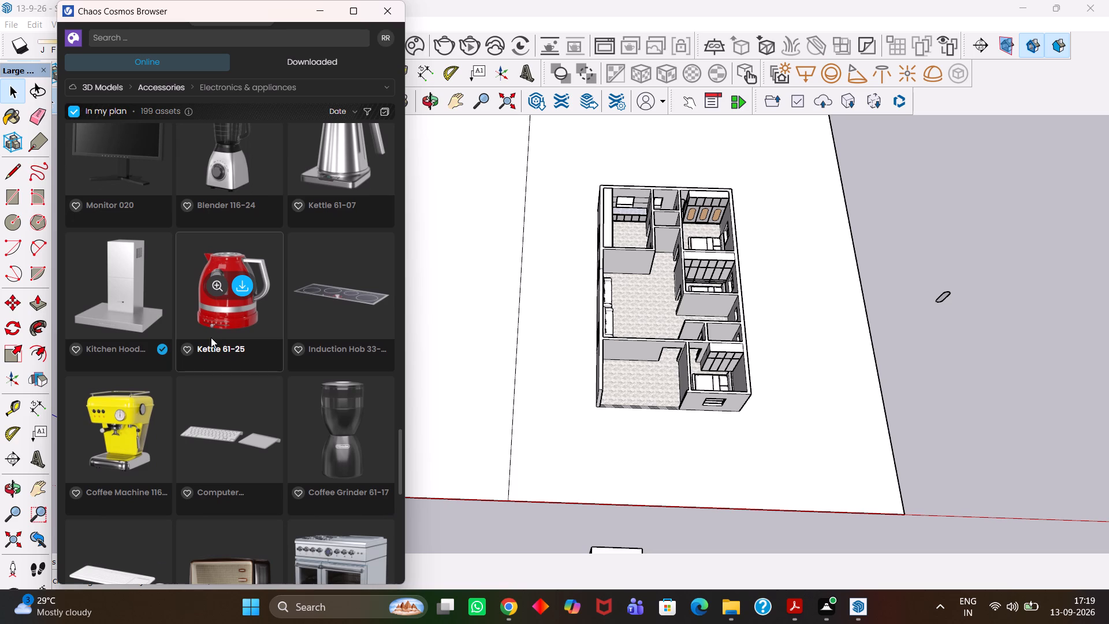
scroll(211, 337, down, 1)
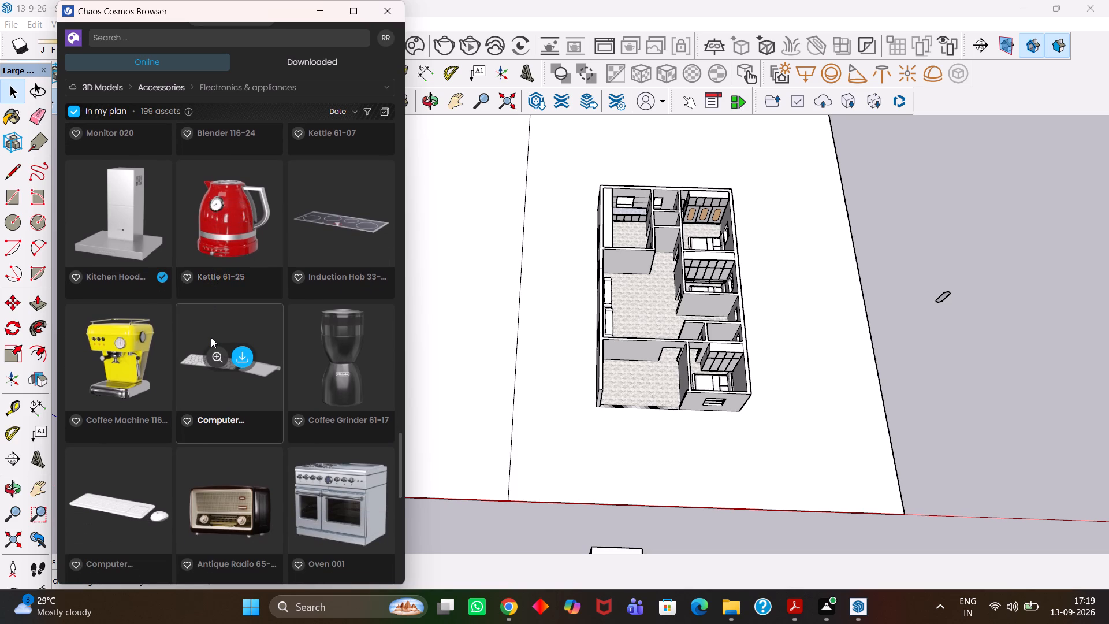
scroll(211, 337, down, 3)
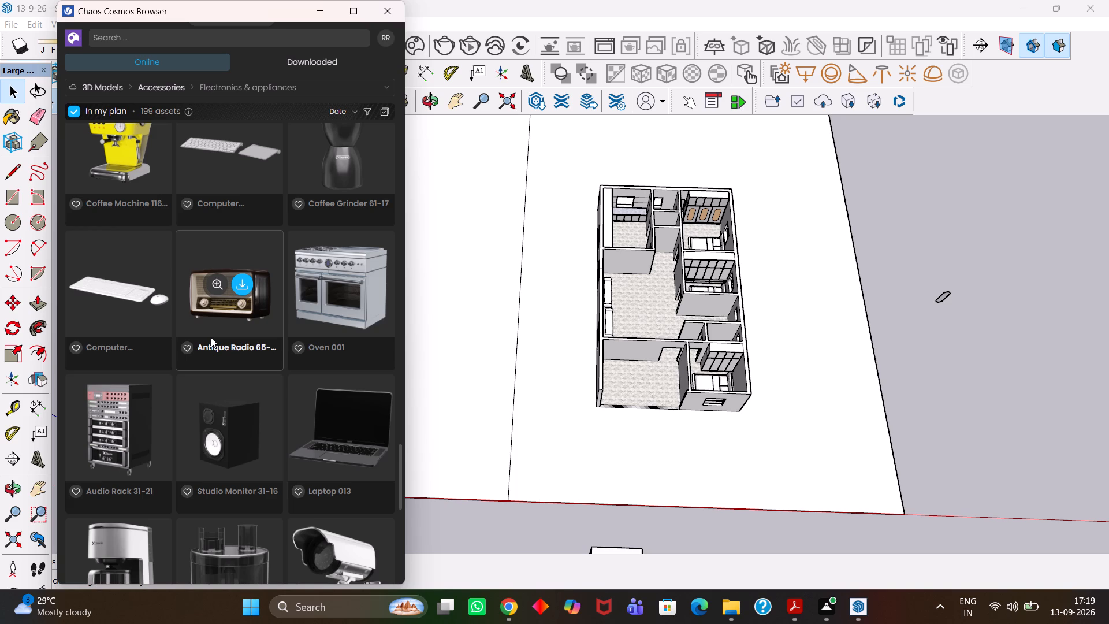
scroll(211, 337, down, 2)
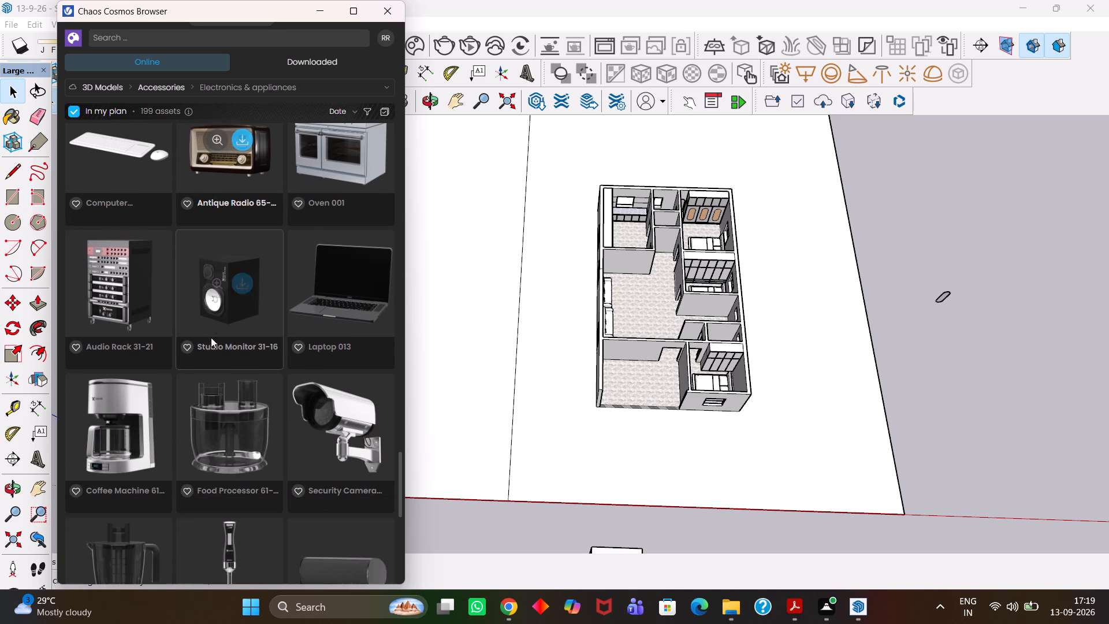
scroll(193, 382, down, 1)
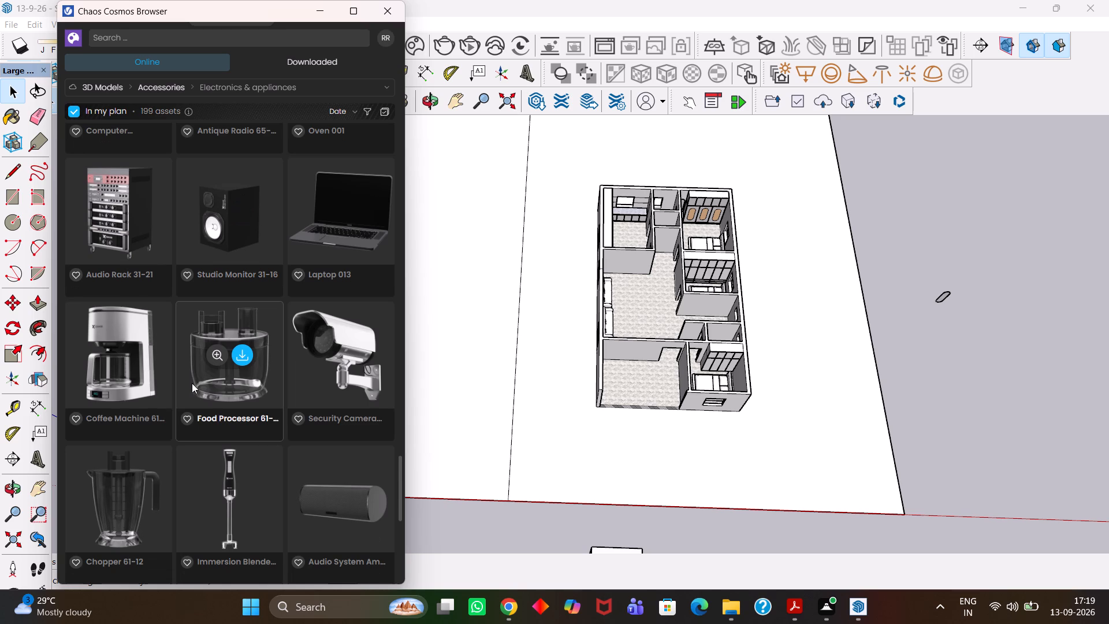
scroll(192, 383, down, 1)
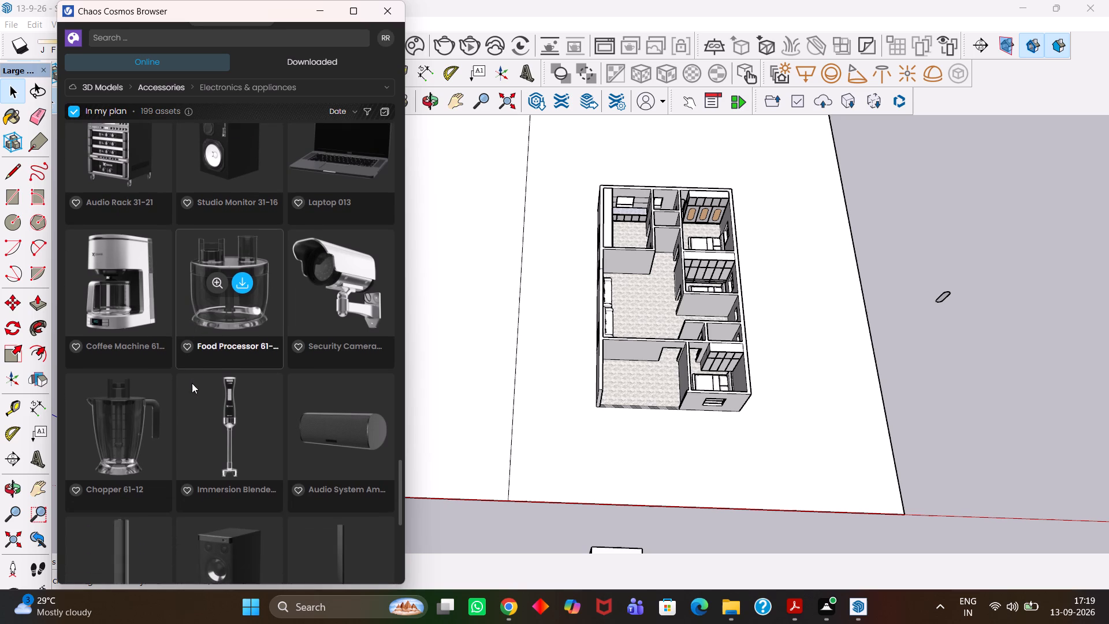
scroll(192, 383, down, 2)
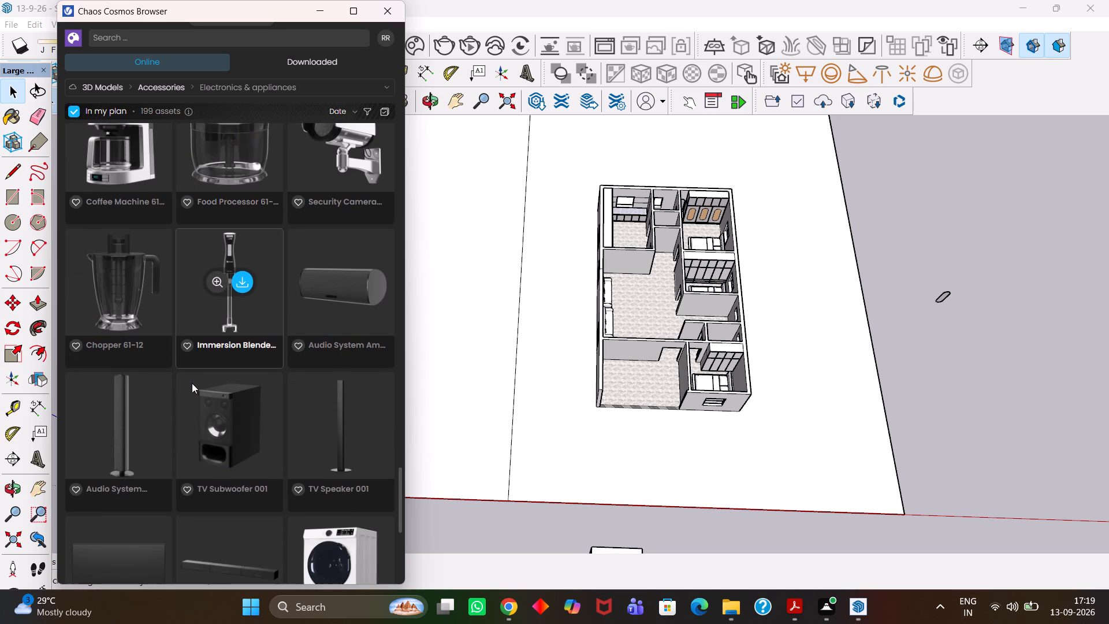
scroll(192, 383, down, 3)
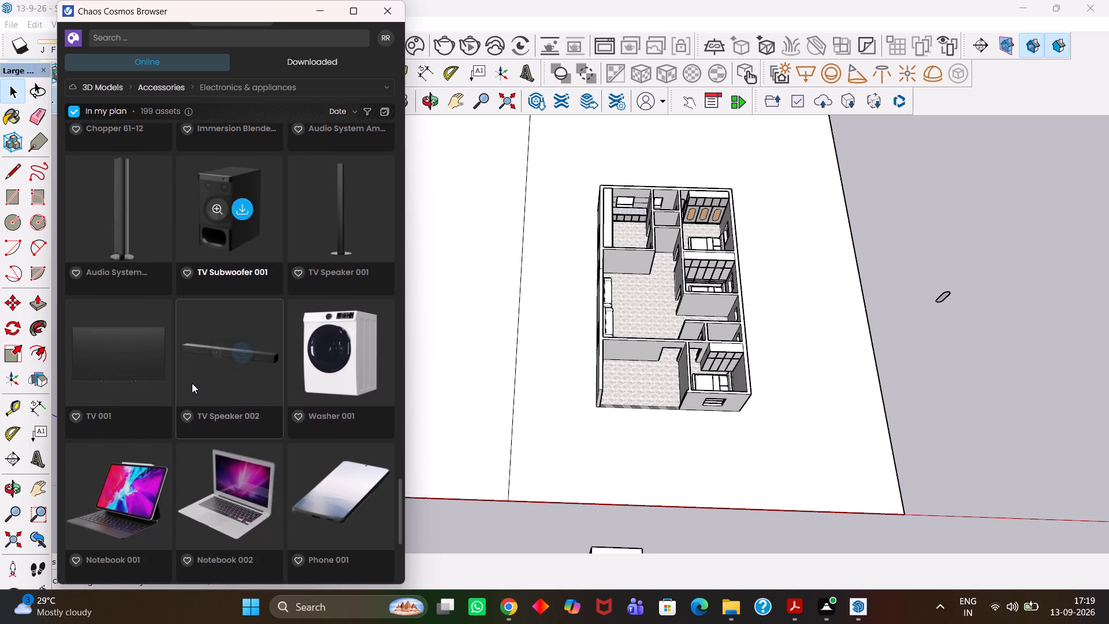
scroll(192, 383, down, 4)
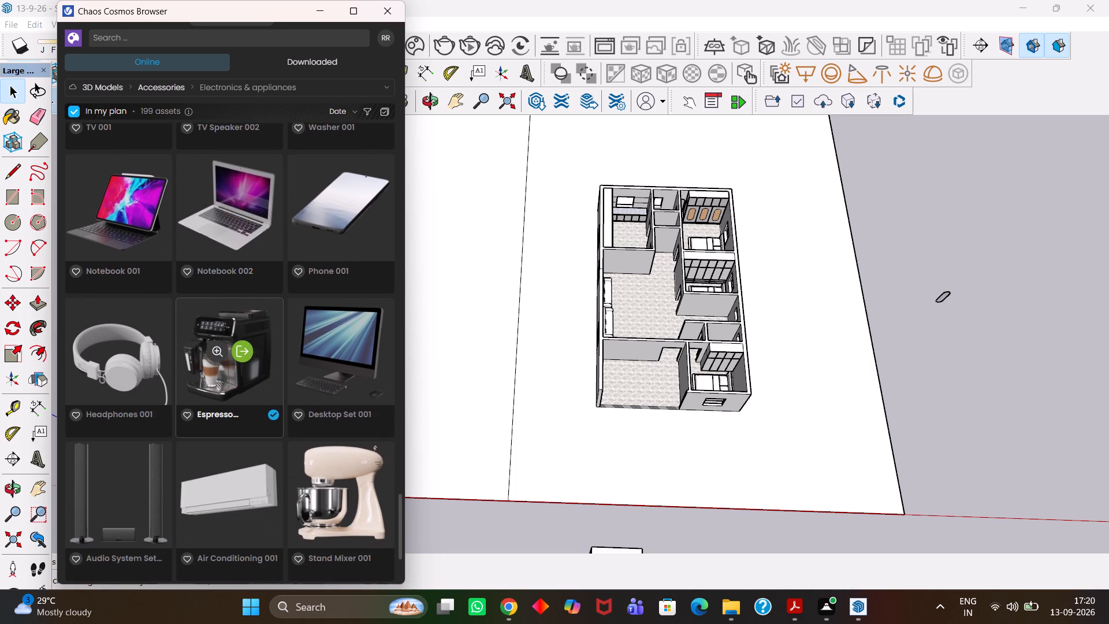
scroll(192, 383, down, 1)
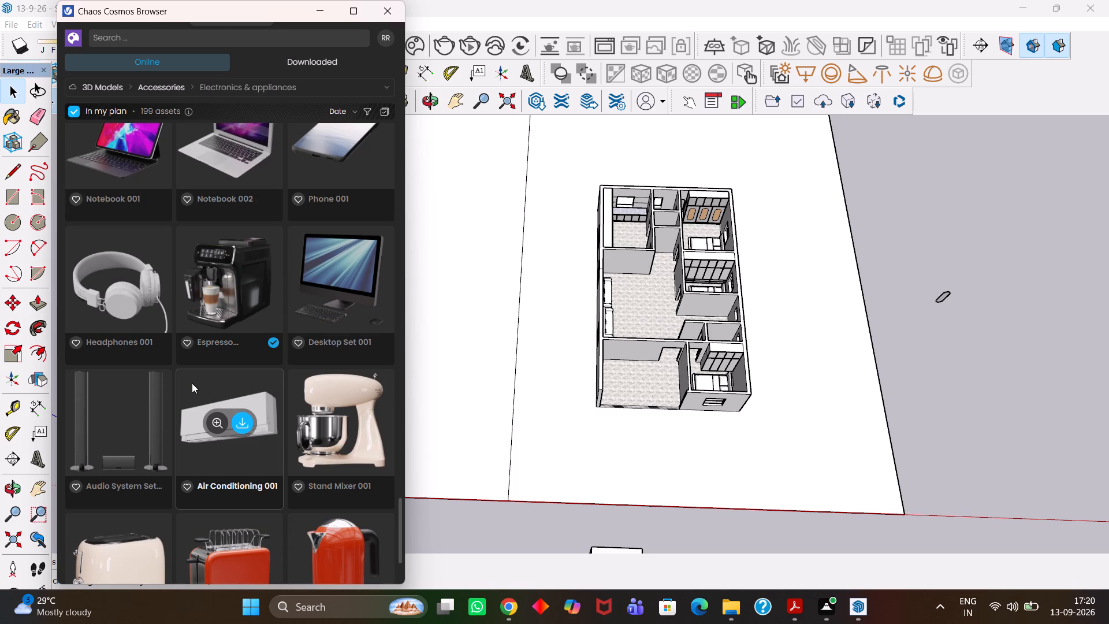
scroll(192, 383, down, 2)
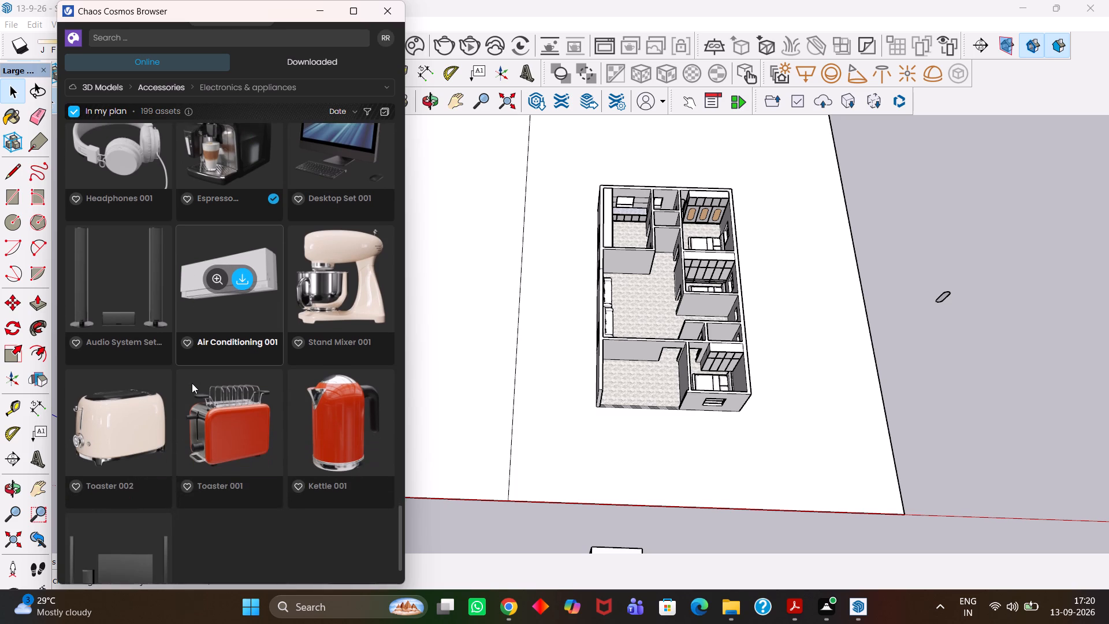
scroll(192, 383, down, 3)
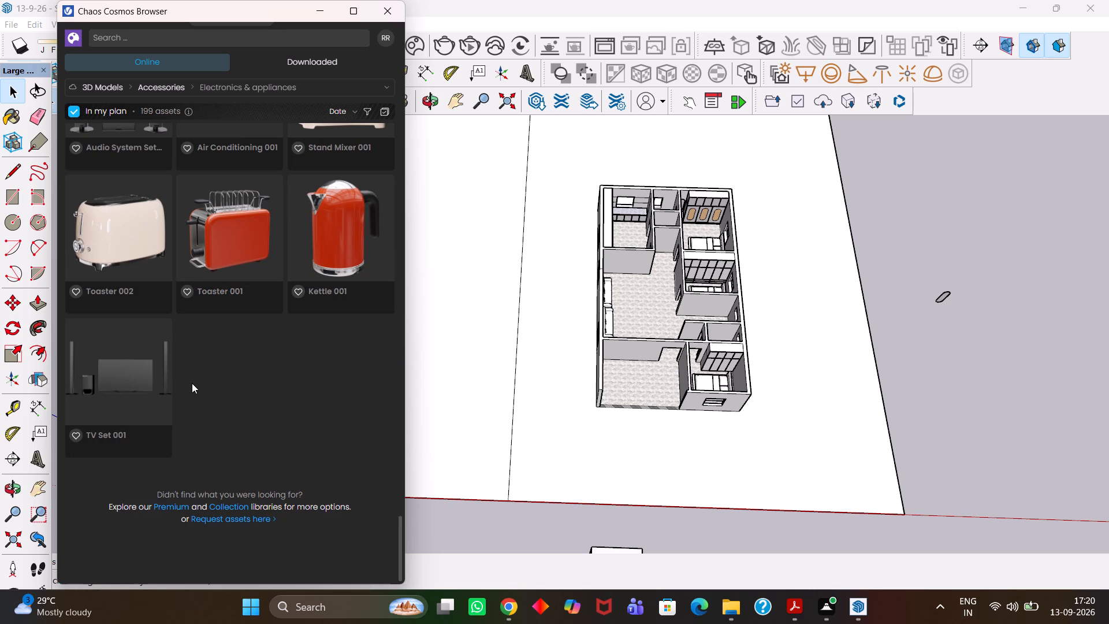
scroll(192, 383, down, 7)
scroll(184, 398, up, 3)
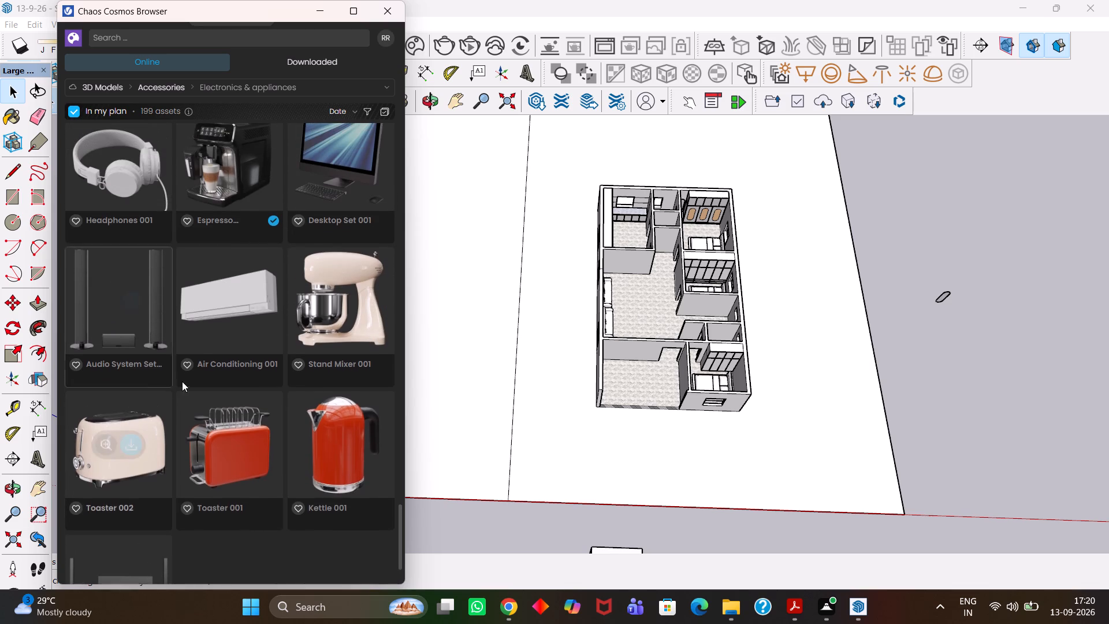
scroll(252, 424, up, 5)
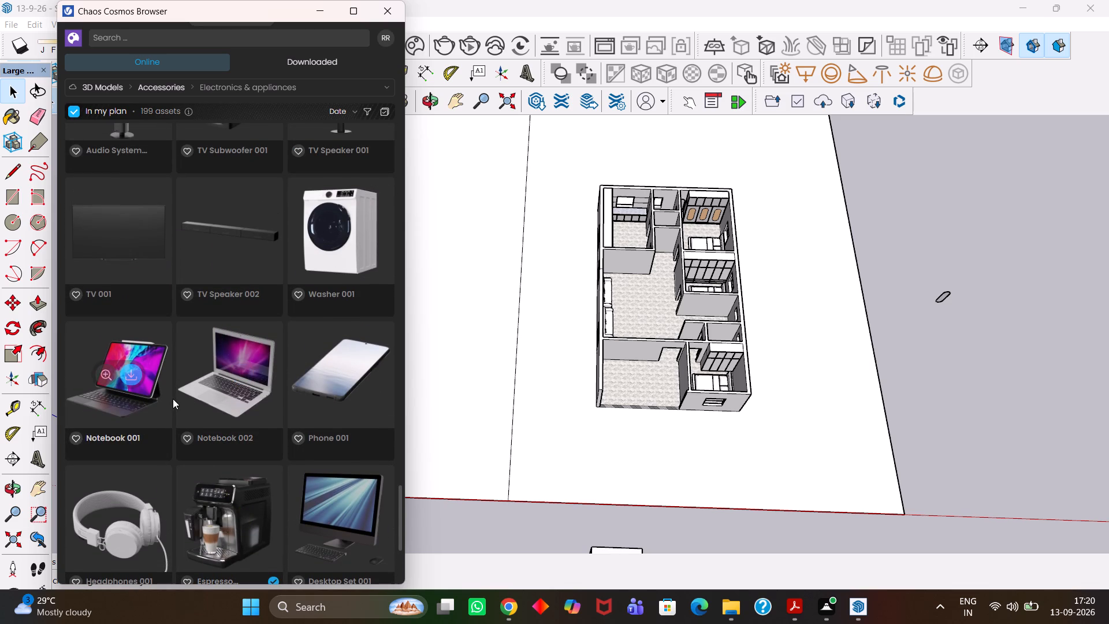
Look back up through the online electronics and appliances models for a small appliance for the kitchen.
scroll(173, 399, up, 6)
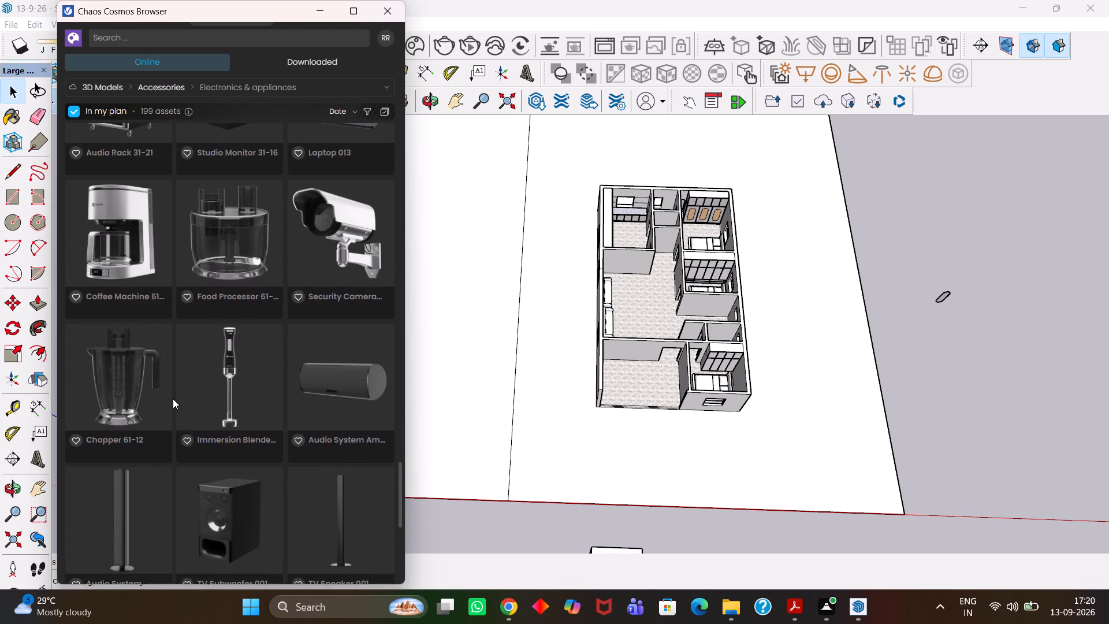
scroll(173, 399, up, 8)
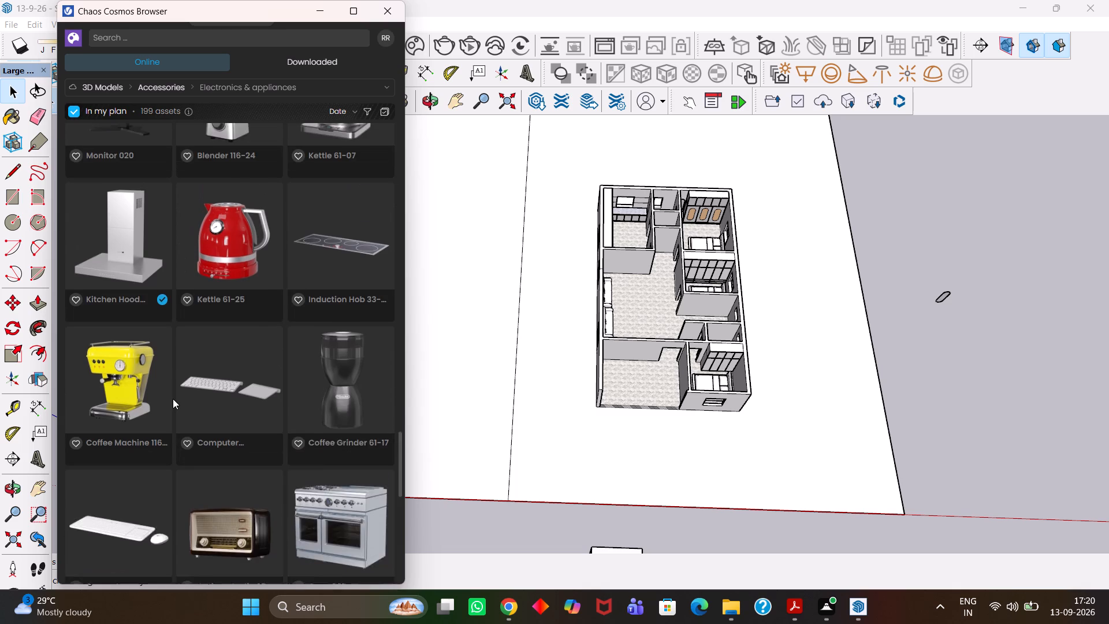
scroll(173, 399, up, 6)
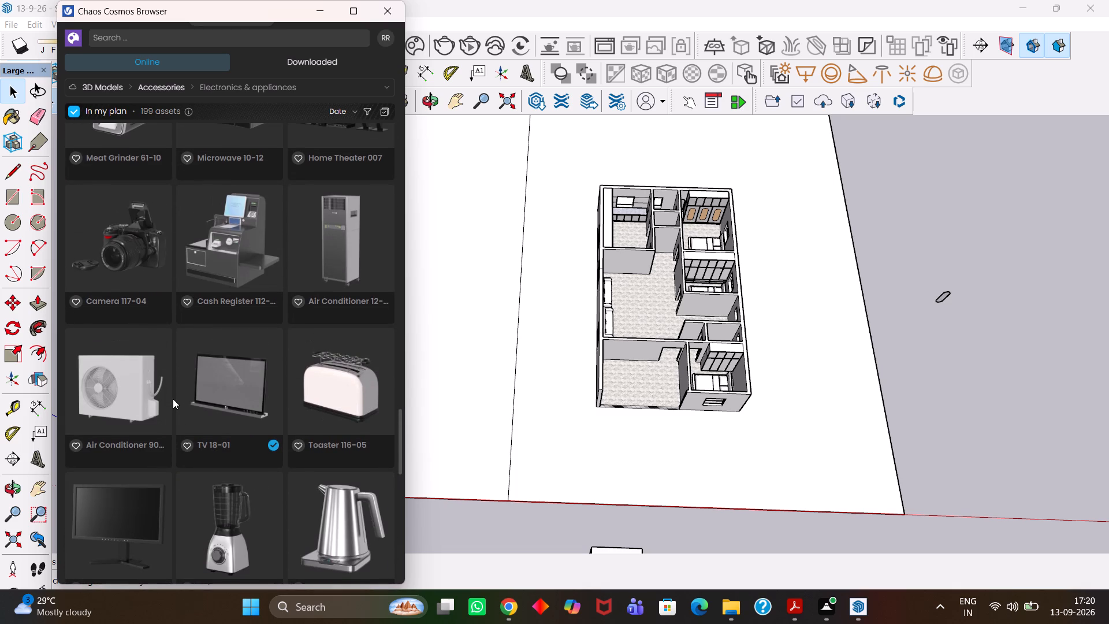
scroll(173, 399, up, 1)
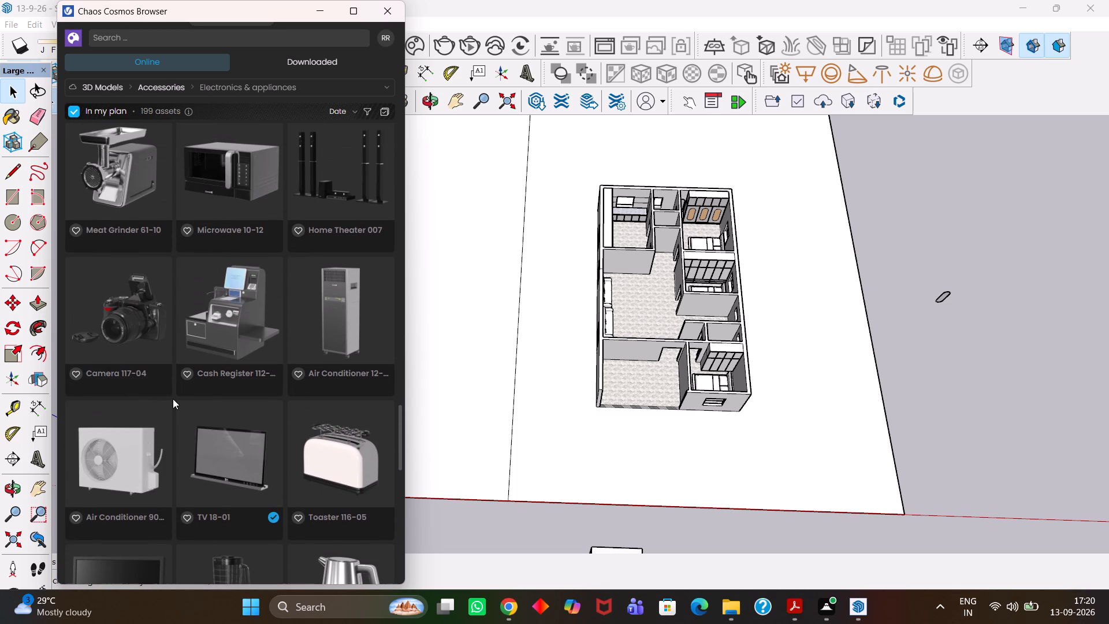
scroll(173, 399, up, 2)
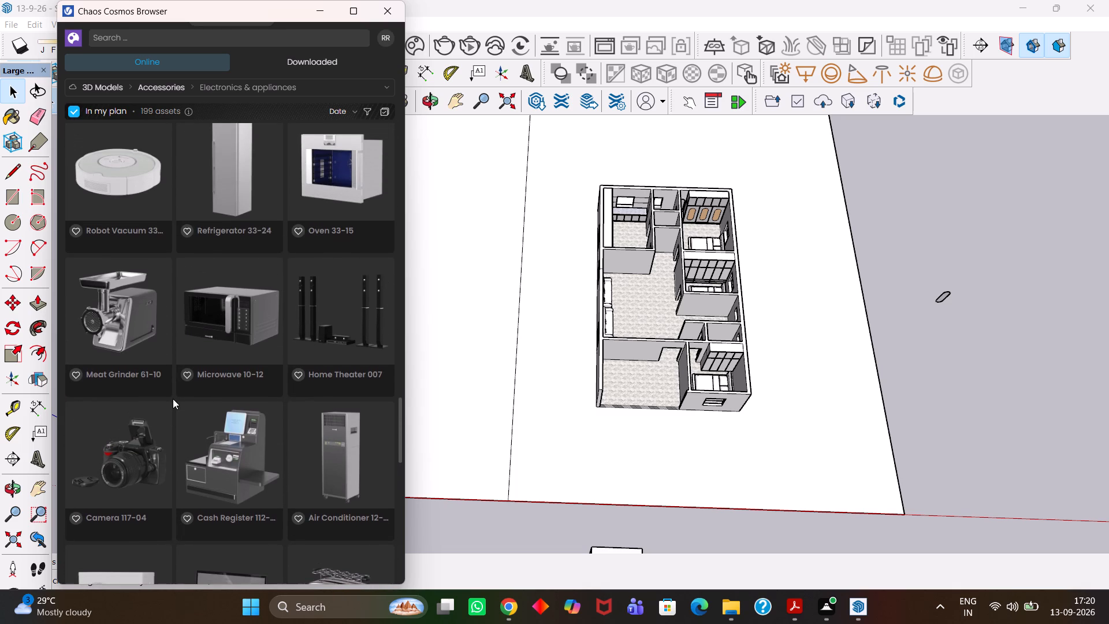
scroll(173, 399, up, 3)
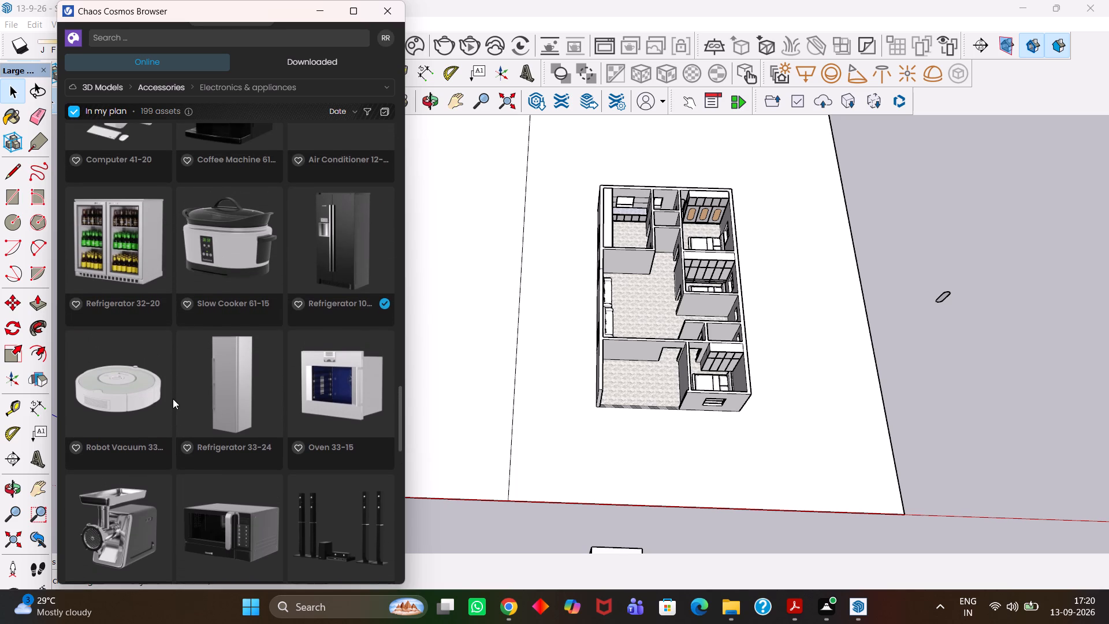
scroll(173, 399, up, 2)
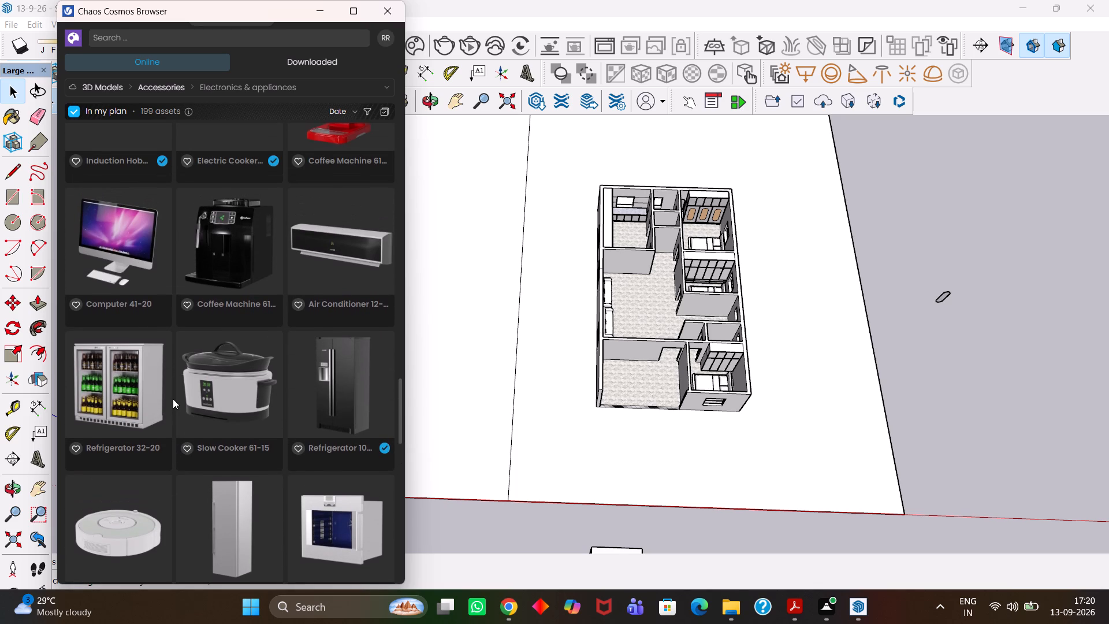
scroll(173, 399, up, 6)
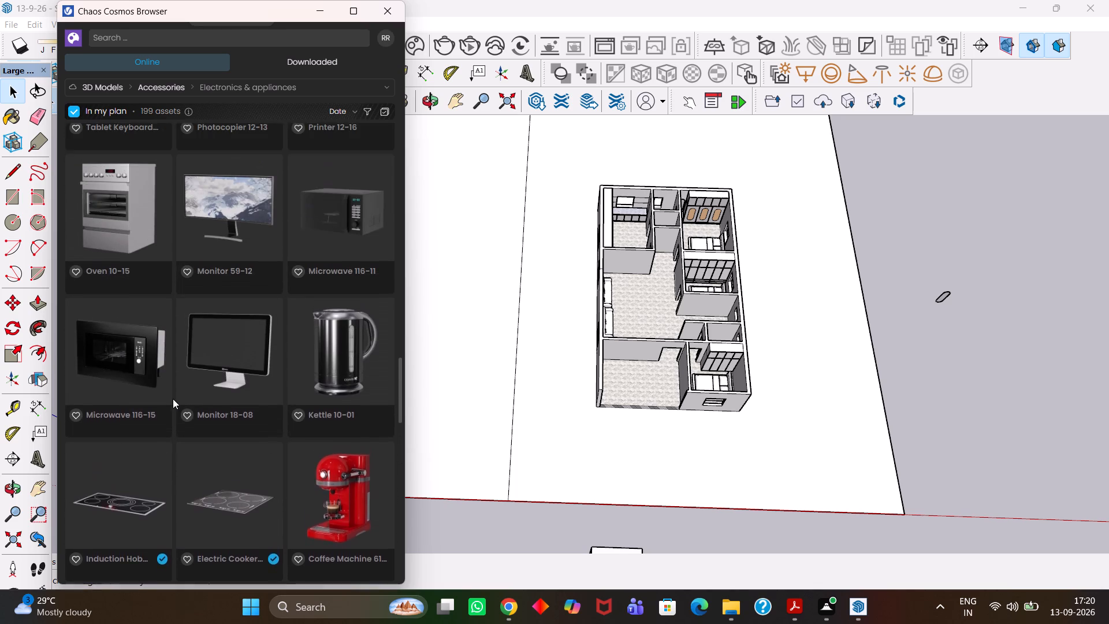
scroll(173, 399, up, 13)
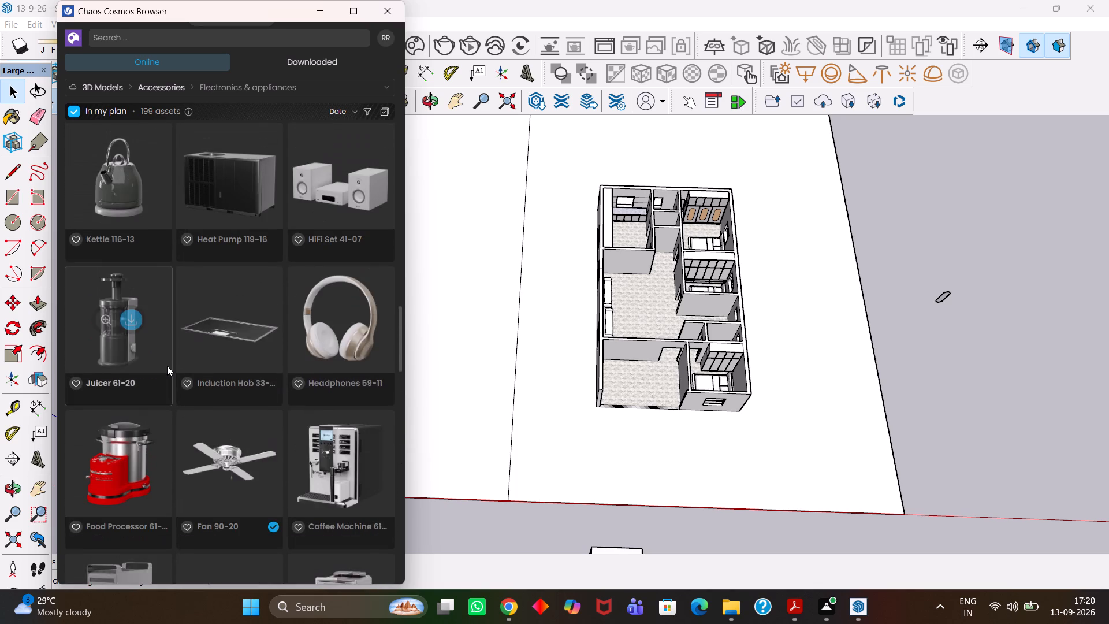
Import the Blender 61-22 model and place it on the marble kitchen countertop near the inner corner of the L-shape.
scroll(167, 366, down, 6)
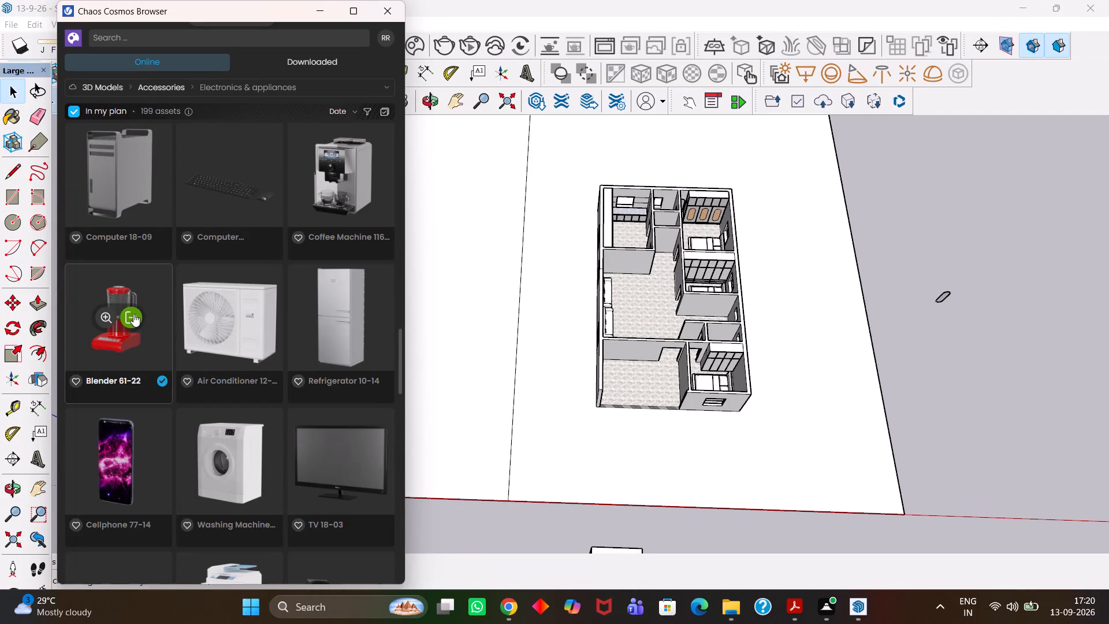
double_click(133, 314)
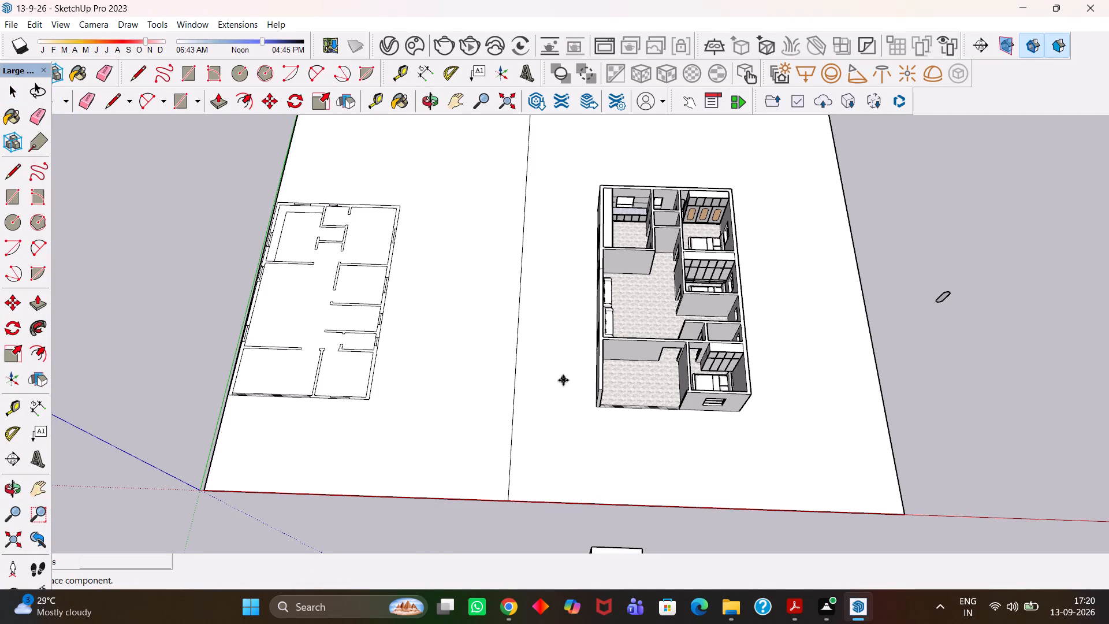
scroll(661, 288, up, 13)
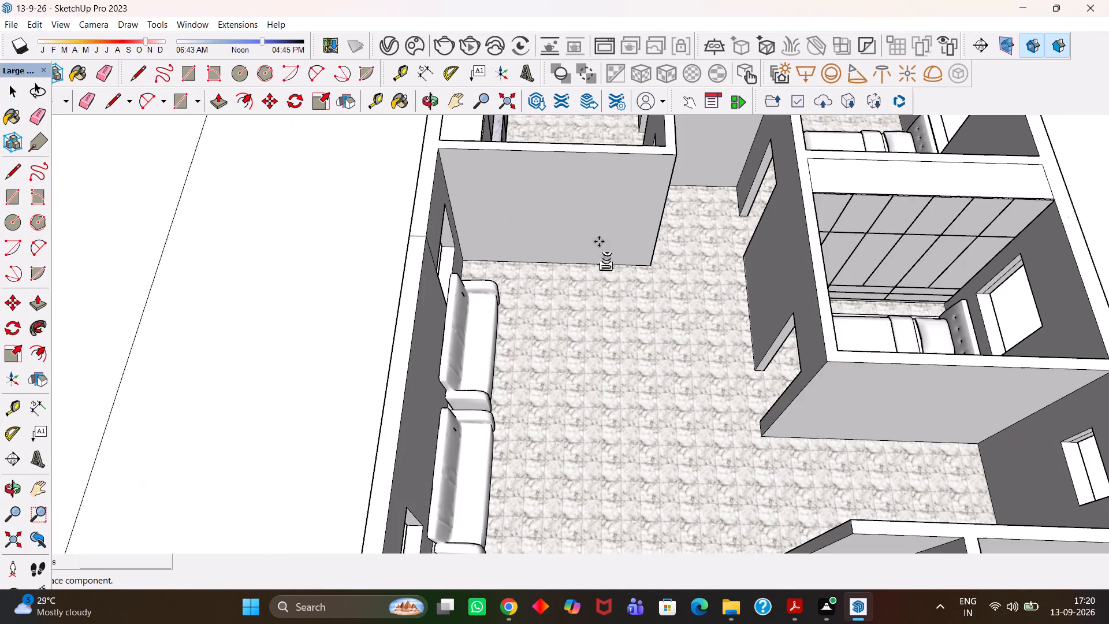
scroll(570, 195, down, 7)
scroll(556, 216, up, 1)
middle_drag(556, 217, 542, 139)
scroll(542, 139, up, 3)
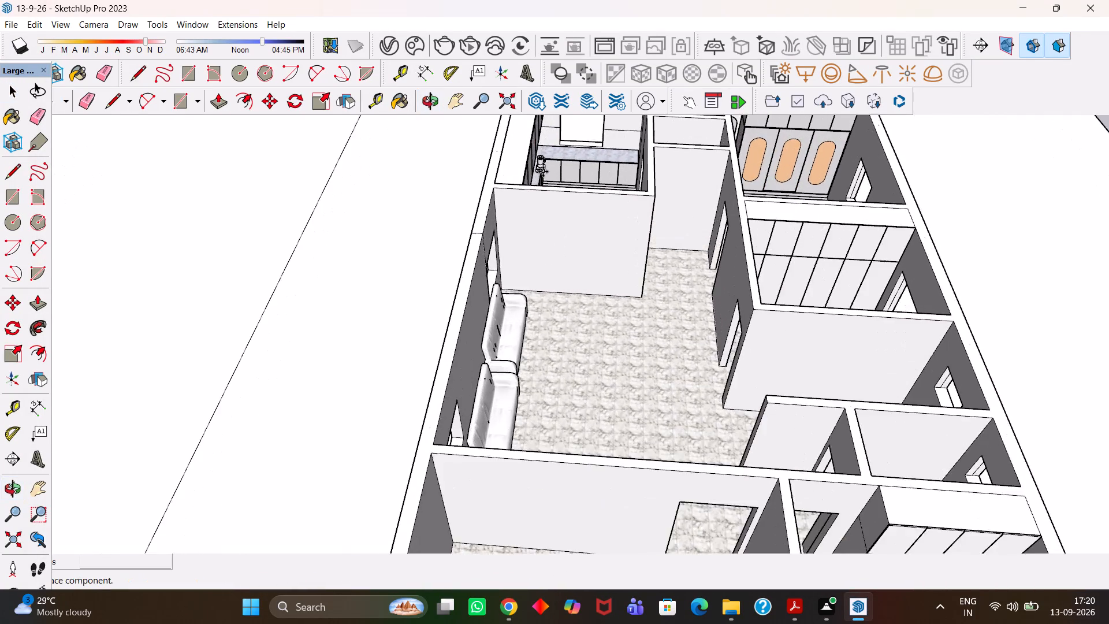
scroll(543, 172, up, 3)
key(h)
drag(577, 159, 564, 290)
scroll(570, 292, up, 3)
middle_drag(647, 277, 581, 254)
scroll(584, 255, up, 5)
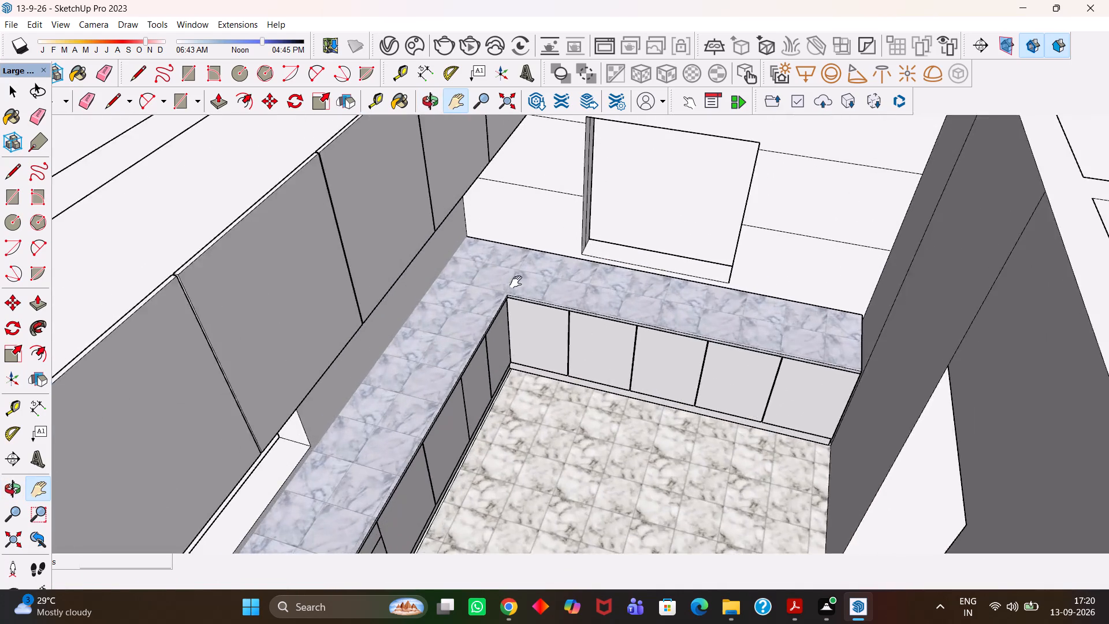
middle_drag(516, 282, 459, 274)
scroll(459, 274, up, 5)
middle_click(479, 287)
key(Escape)
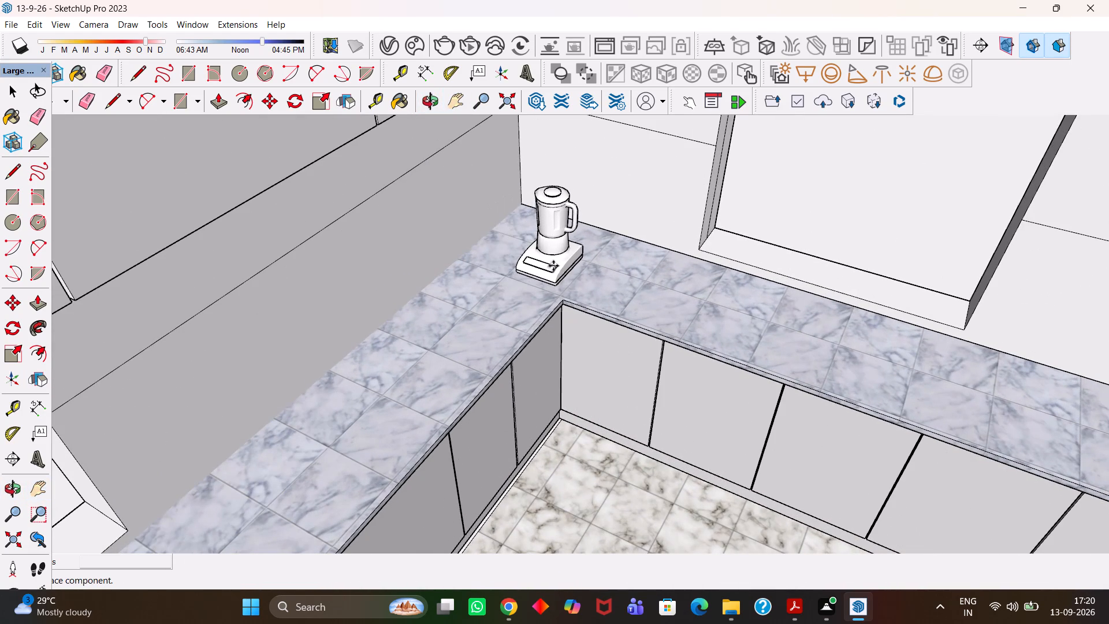
click(560, 261)
key(space)
Move the L-shaped kitchen counter unit about 11/16" at the back wall corner behind the blender.
click(493, 316)
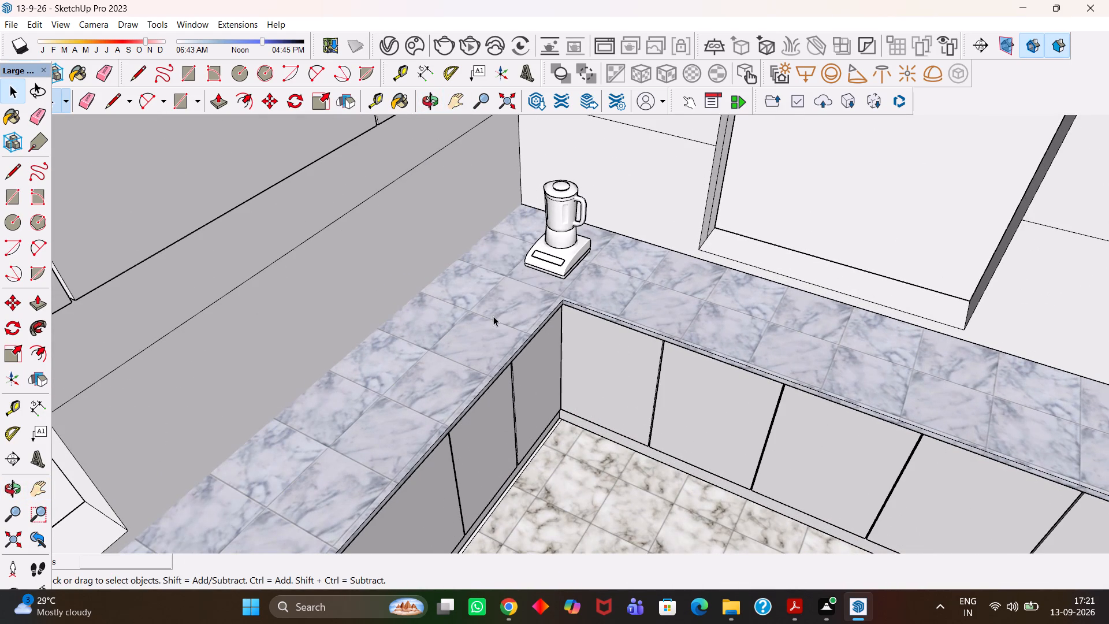
key(m)
click(517, 201)
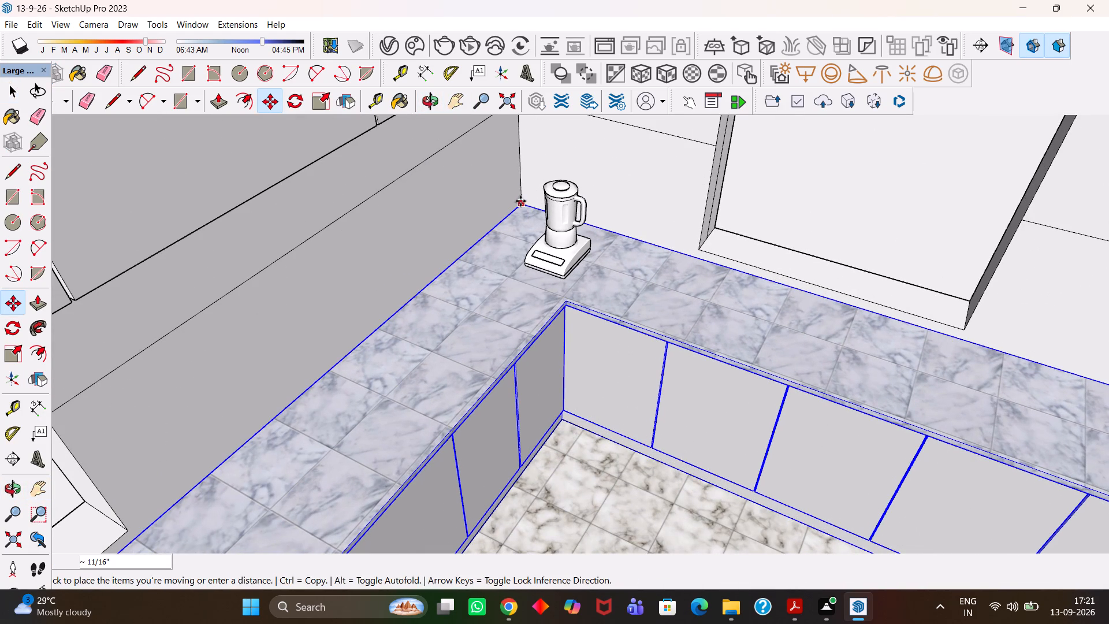
click(521, 202)
key(space)
Examine the countertop's back corner and the blender's position against the kitchen walls, up close and from farther back.
scroll(503, 239, up, 4)
middle_drag(468, 236, 604, 228)
scroll(604, 228, up, 1)
middle_drag(567, 253, 392, 247)
scroll(486, 297, down, 7)
key(h)
scroll(502, 296, down, 4)
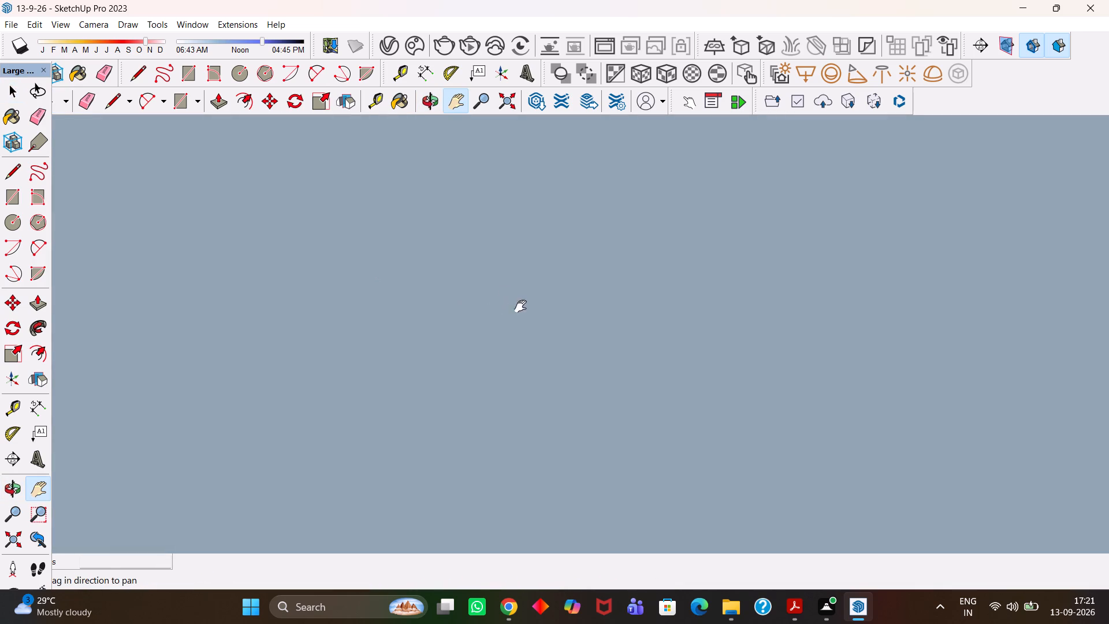
scroll(538, 311, down, 16)
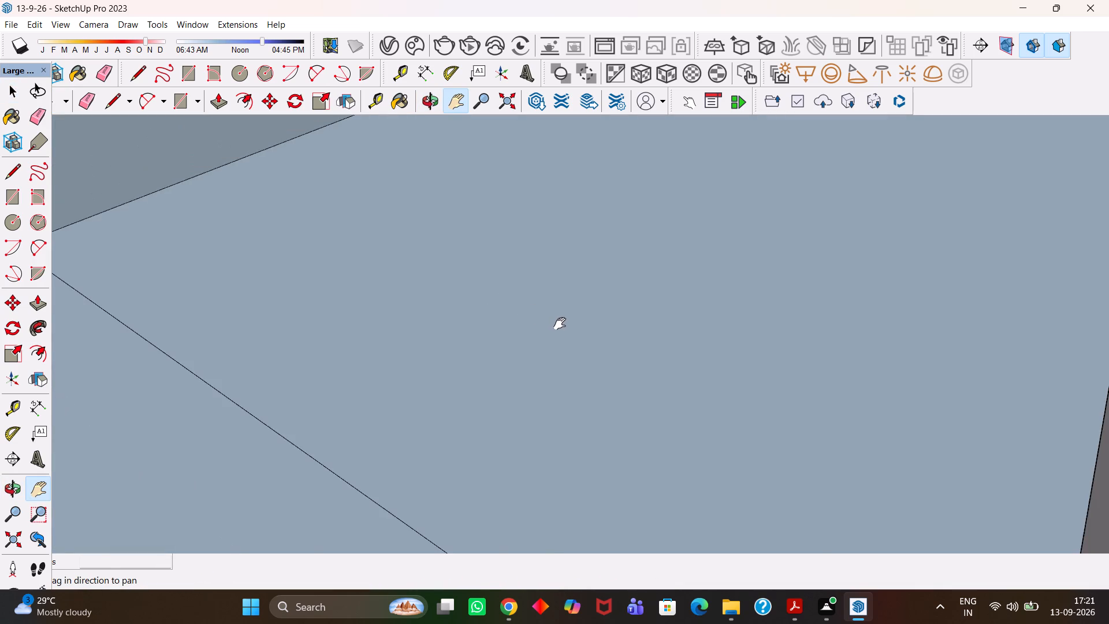
scroll(560, 324, down, 14)
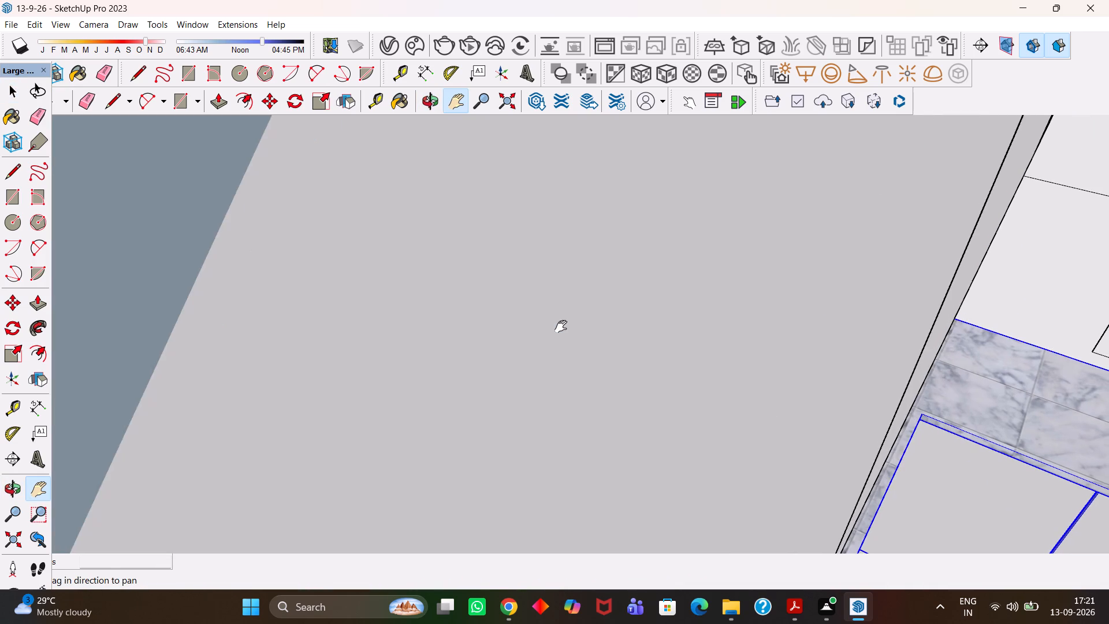
scroll(561, 326, down, 11)
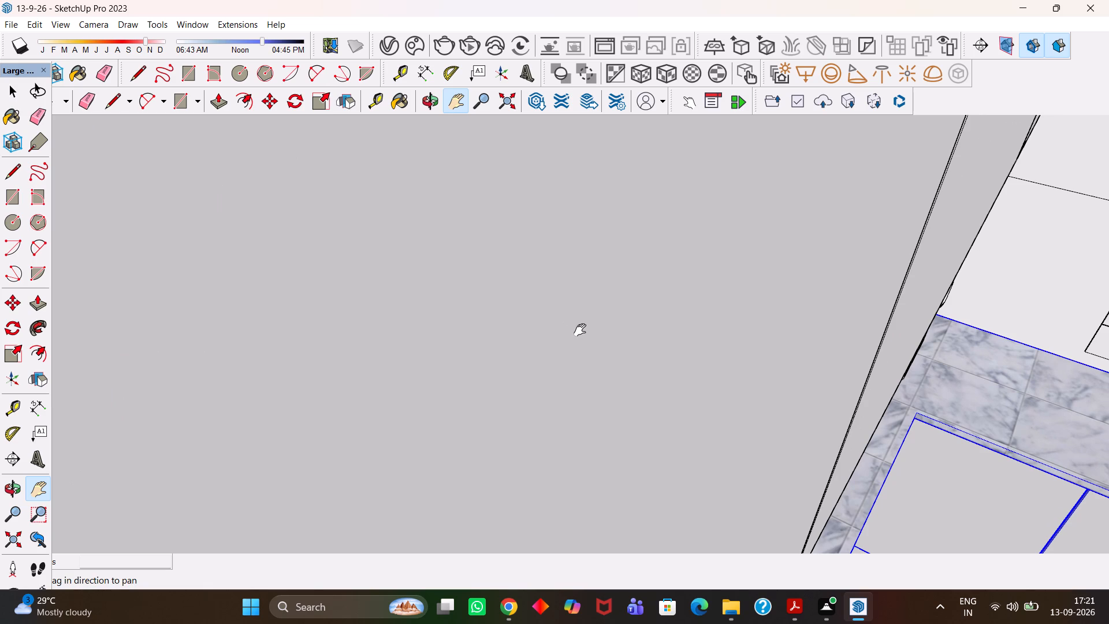
key(h)
scroll(583, 337, down, 3)
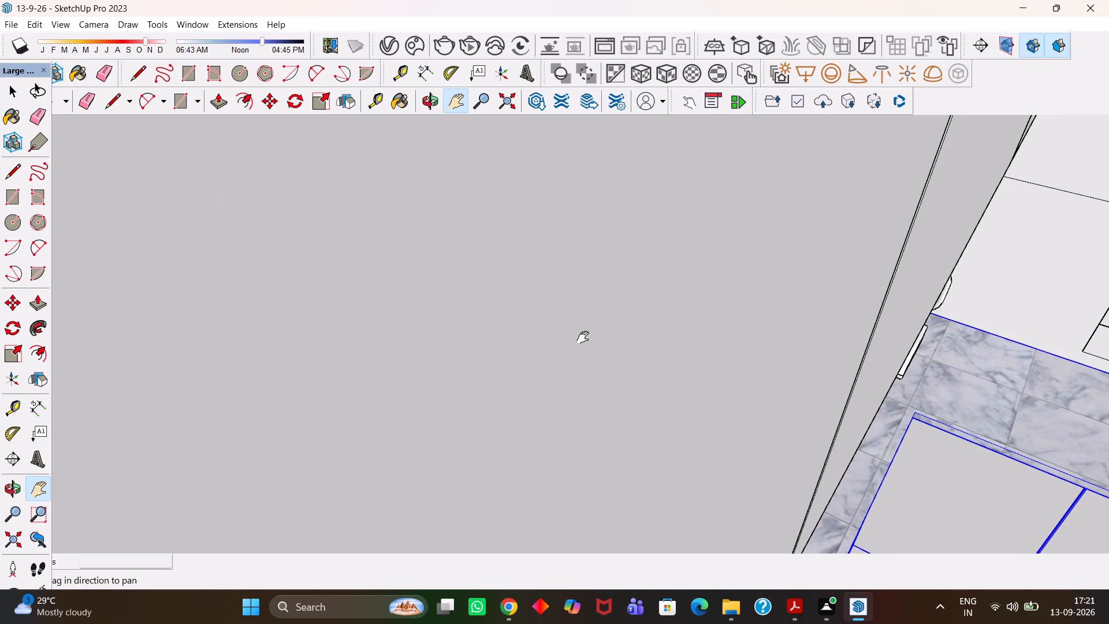
scroll(583, 337, down, 14)
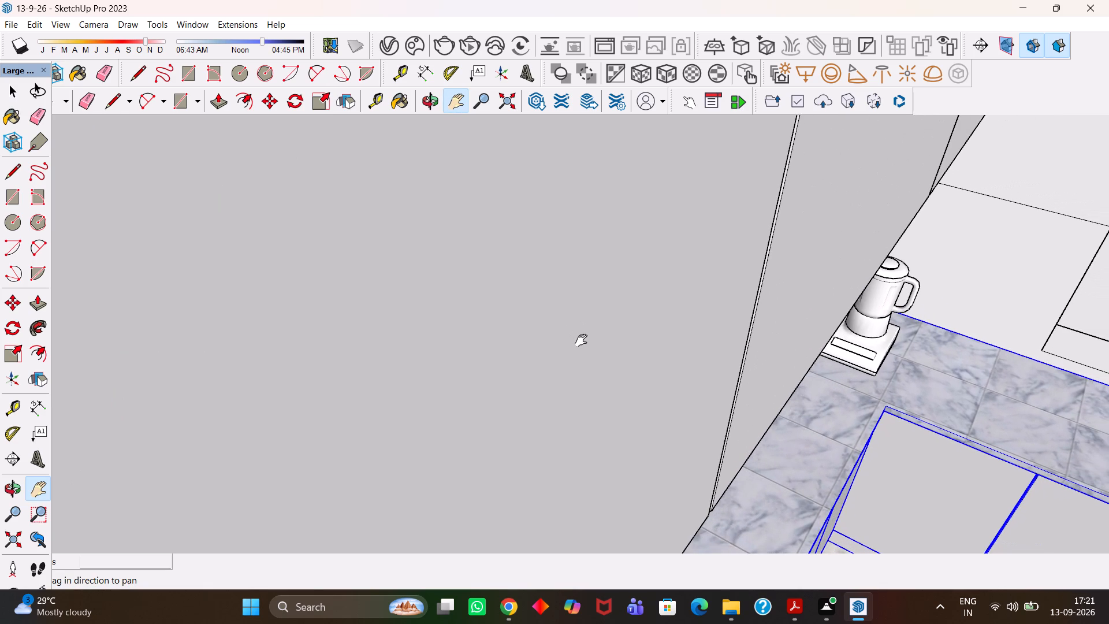
scroll(580, 340, down, 2)
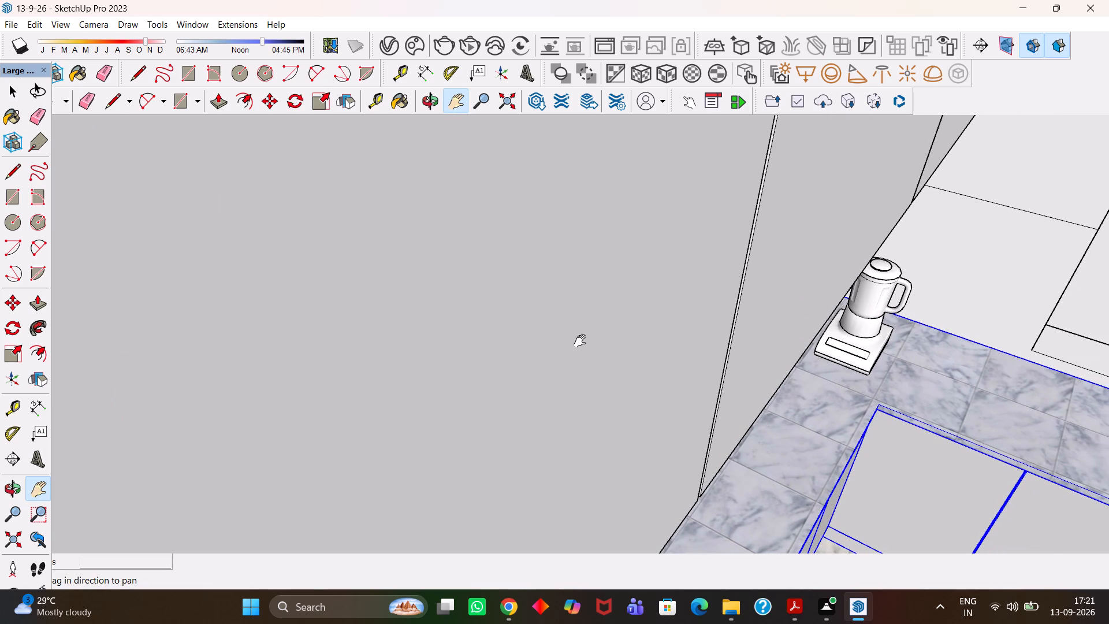
key(h)
scroll(580, 341, up, 3)
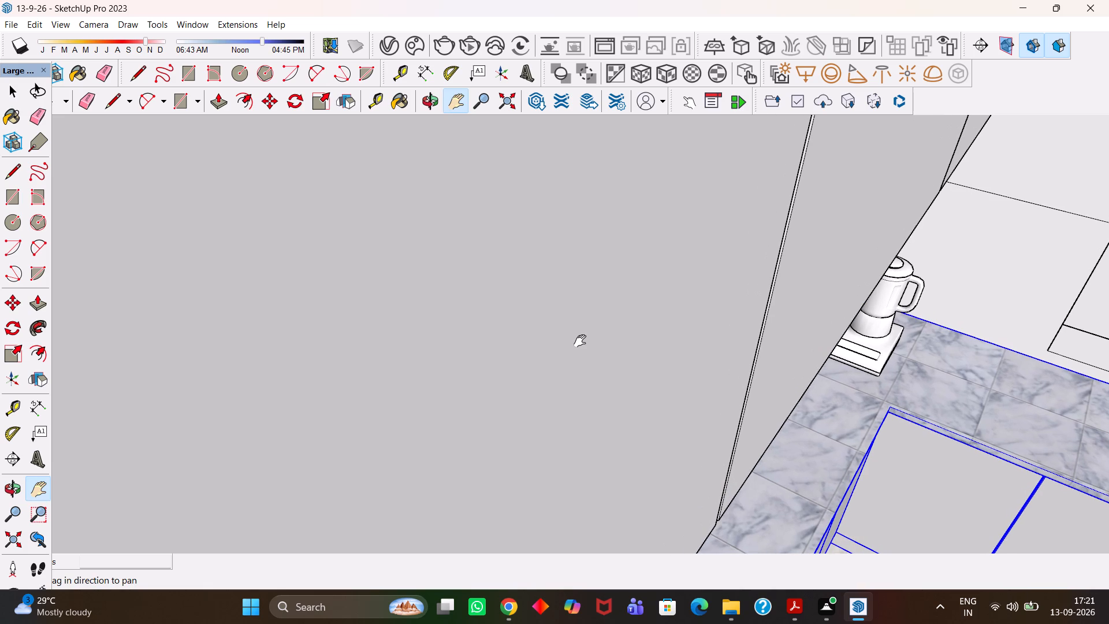
scroll(580, 341, up, 2)
key(h)
drag(725, 343, 289, 359)
drag(750, 398, 375, 354)
scroll(405, 354, down, 4)
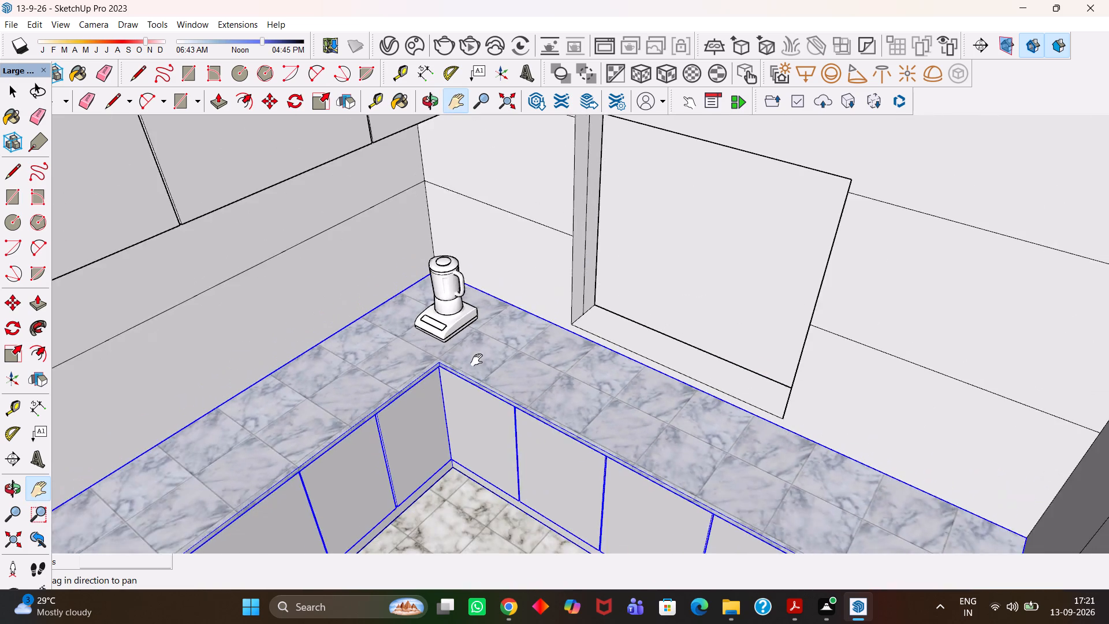
Look over the kitchen countertop, wall cabinets and blender placement from several angles.
middle_drag(470, 362, 412, 373)
drag(386, 304, 475, 356)
middle_drag(522, 393, 459, 372)
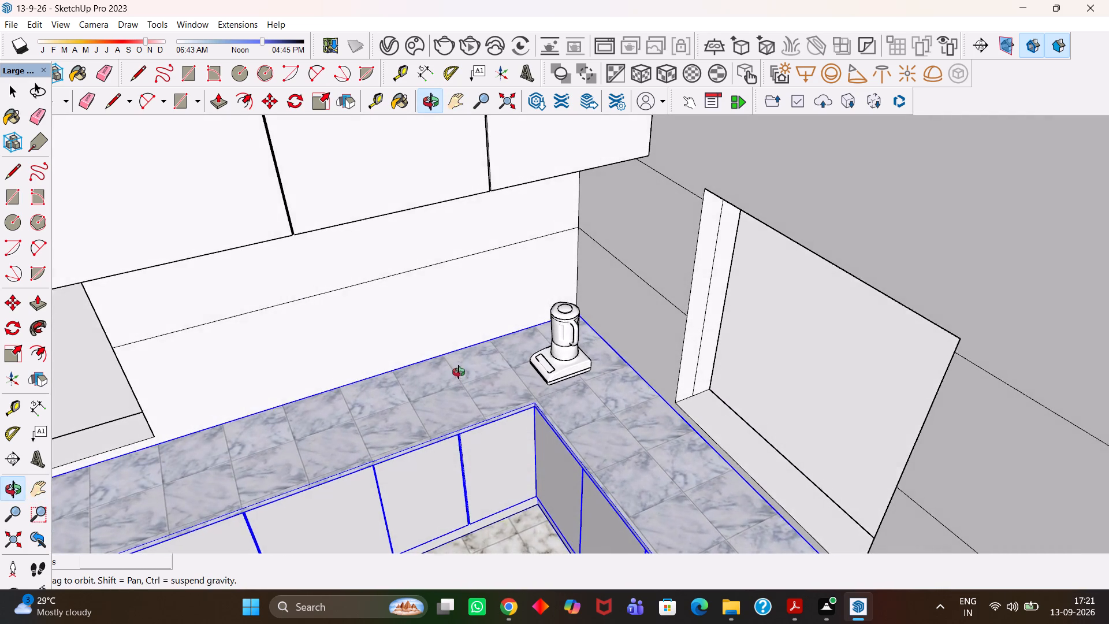
middle_drag(459, 372, 459, 369)
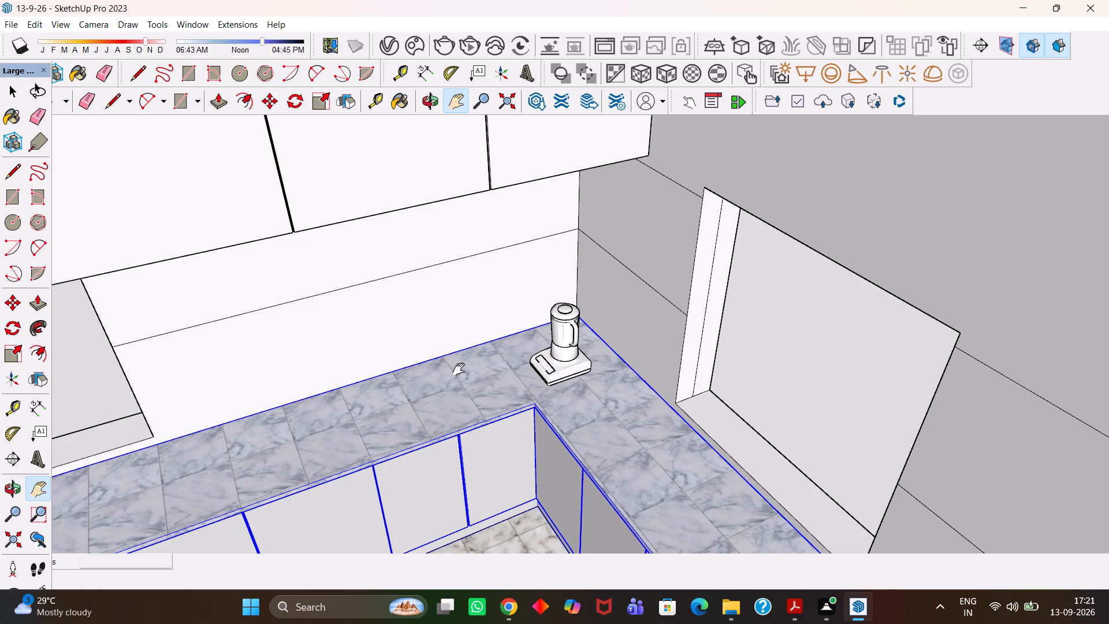
scroll(459, 369, up, 3)
key(h)
scroll(411, 366, down, 3)
drag(415, 365, 518, 375)
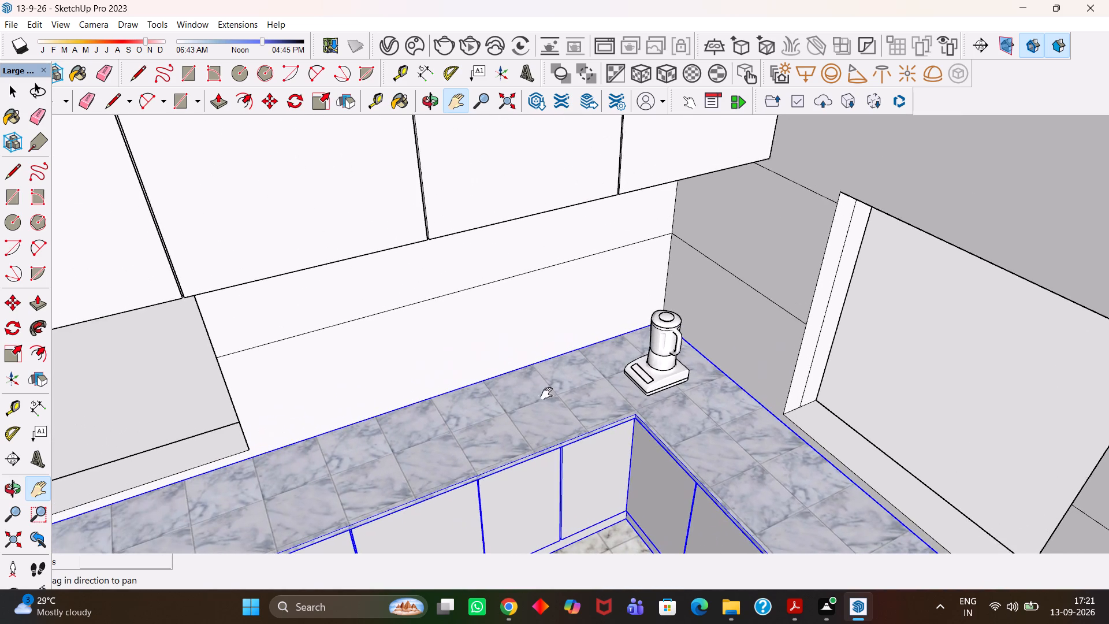
middle_drag(567, 414, 504, 406)
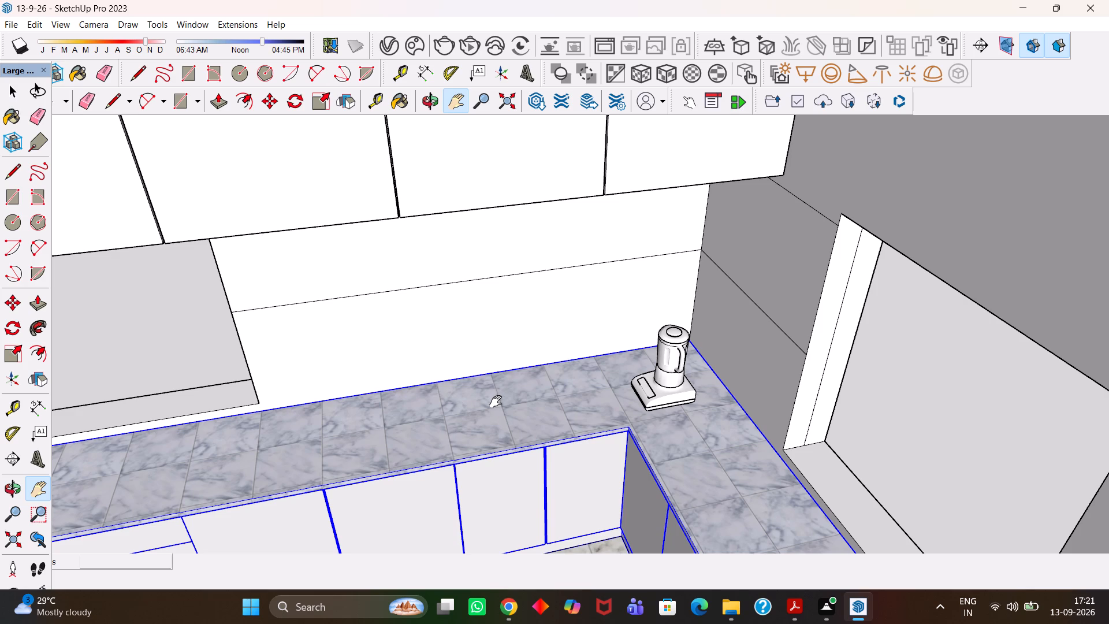
scroll(496, 402, up, 2)
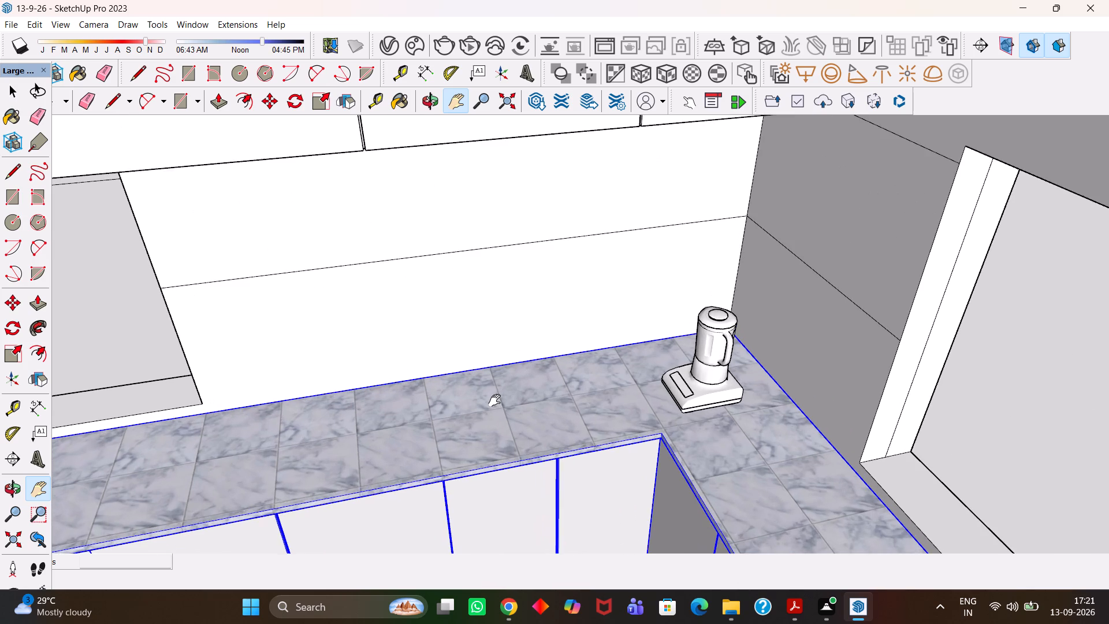
scroll(494, 400, up, 3)
scroll(494, 400, down, 2)
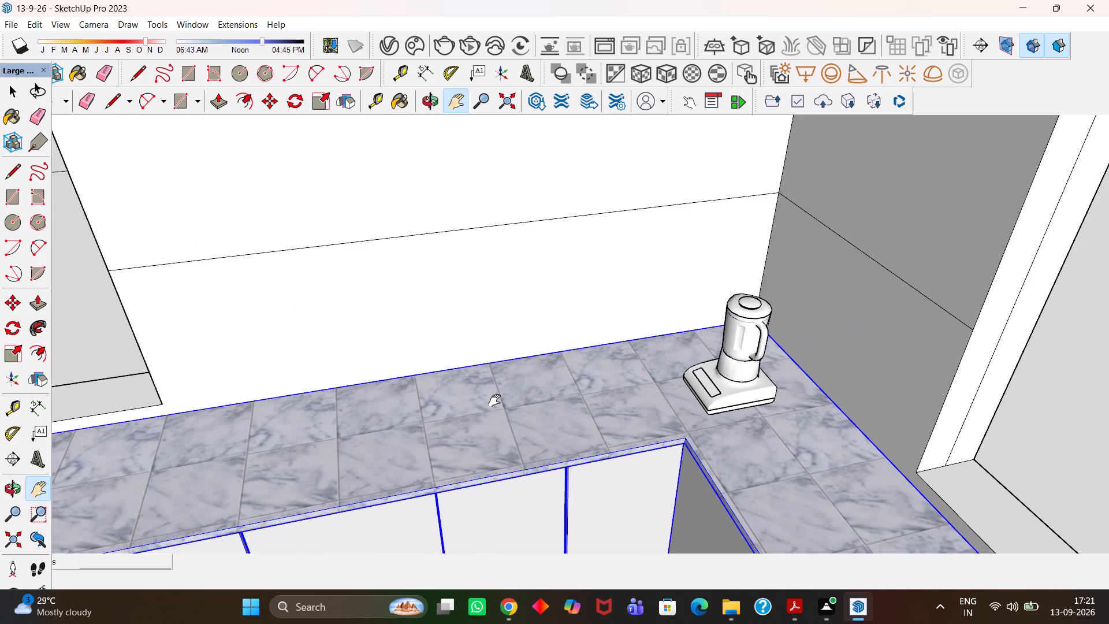
scroll(494, 400, down, 6)
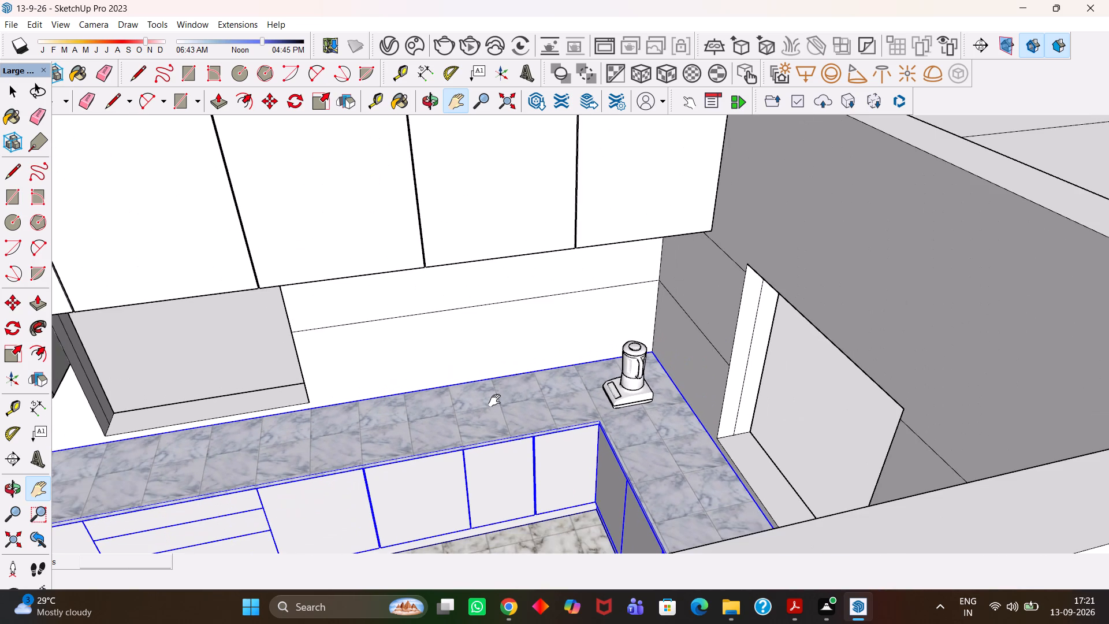
scroll(494, 400, down, 3)
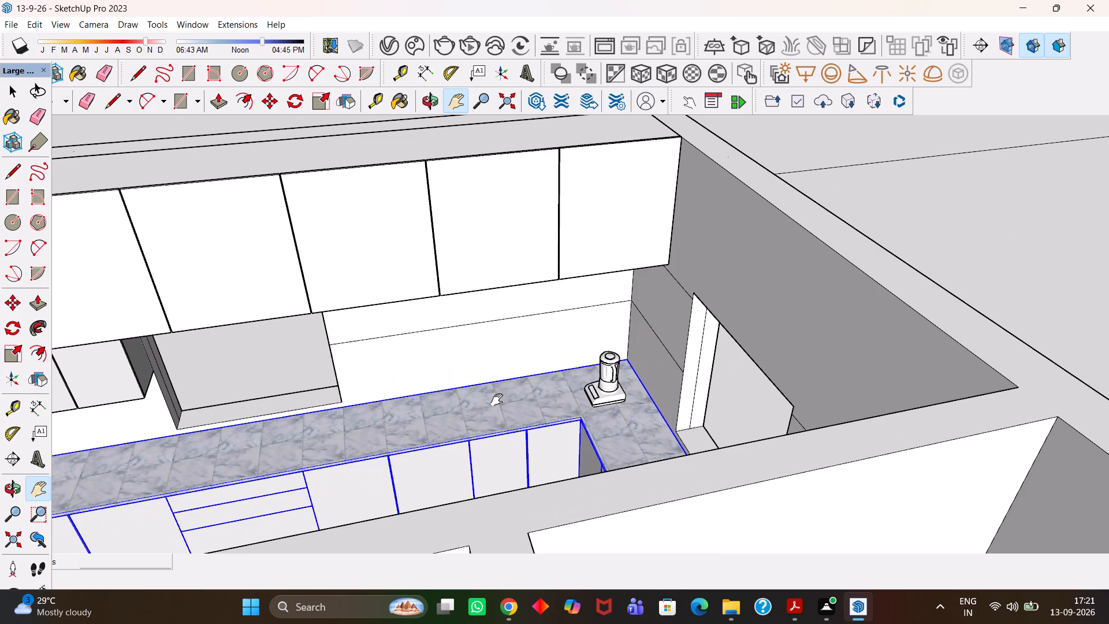
middle_drag(508, 402, 476, 428)
key(h)
drag(380, 395, 535, 395)
middle_drag(526, 404, 506, 403)
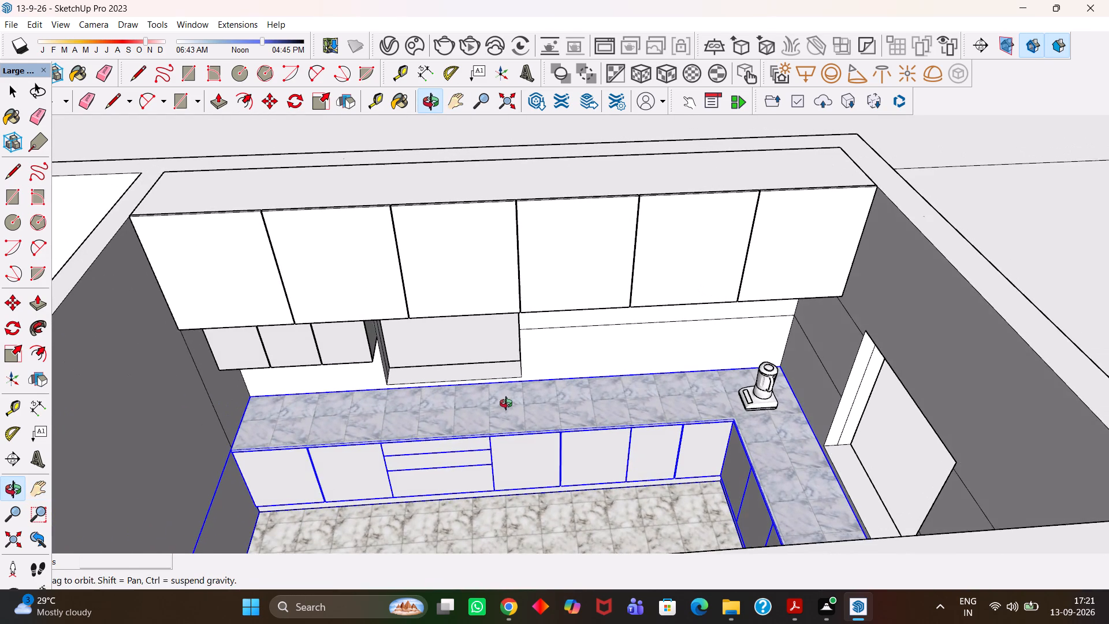
Look over the kitchen's wall cabinets, marble countertop and blender from above, up close and from farther back.
middle_drag(506, 403, 508, 403)
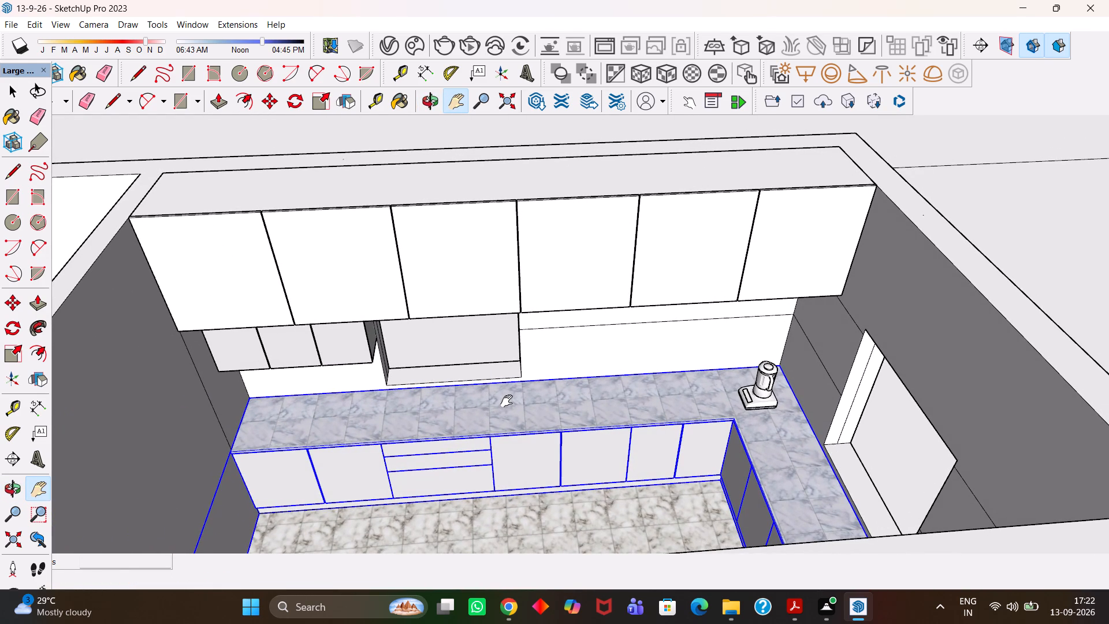
scroll(507, 401, up, 2)
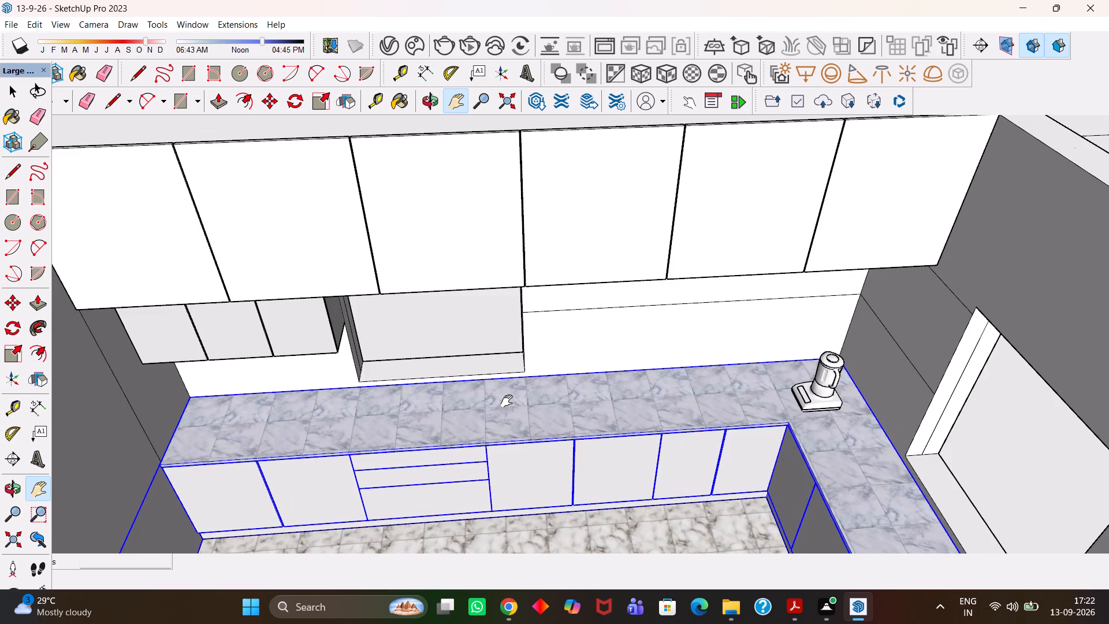
scroll(507, 401, down, 6)
middle_drag(526, 412, 522, 424)
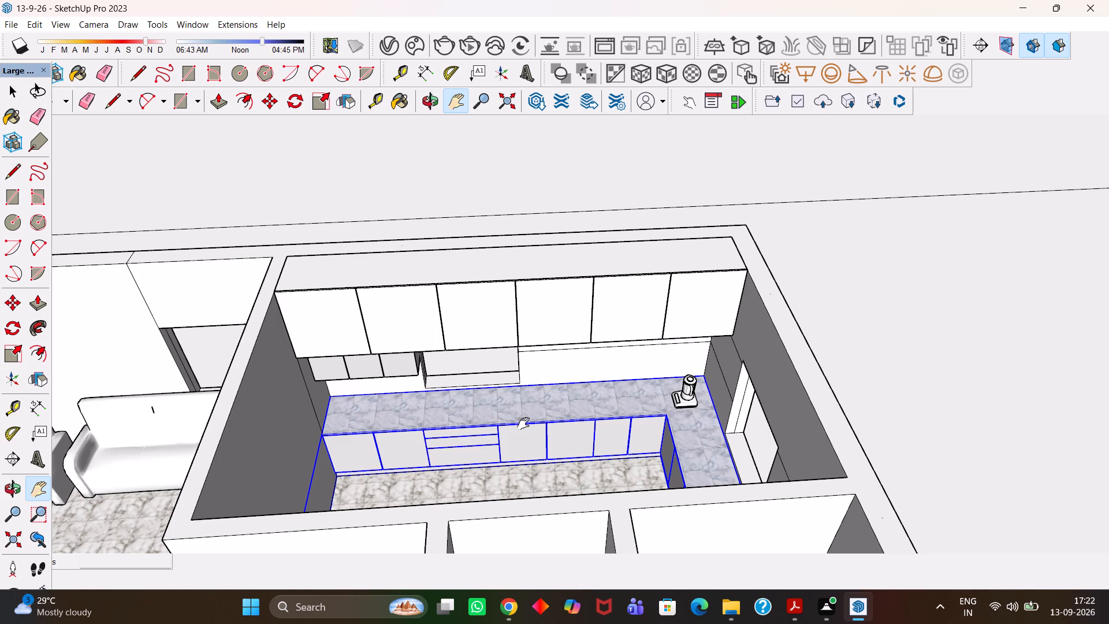
scroll(523, 424, up, 1)
scroll(523, 424, down, 1)
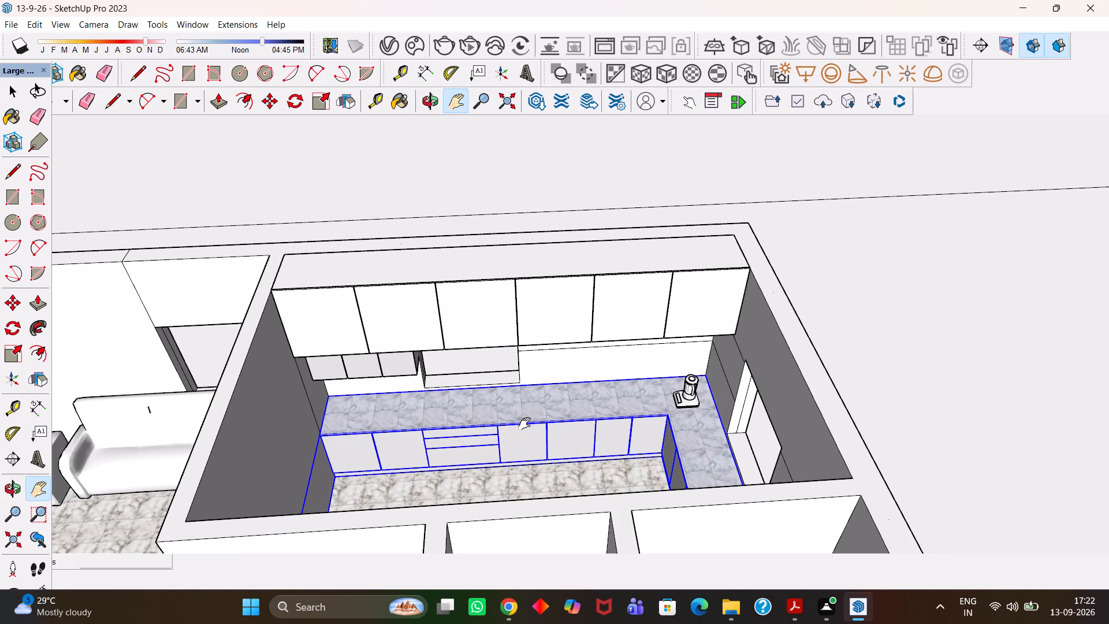
scroll(524, 424, down, 2)
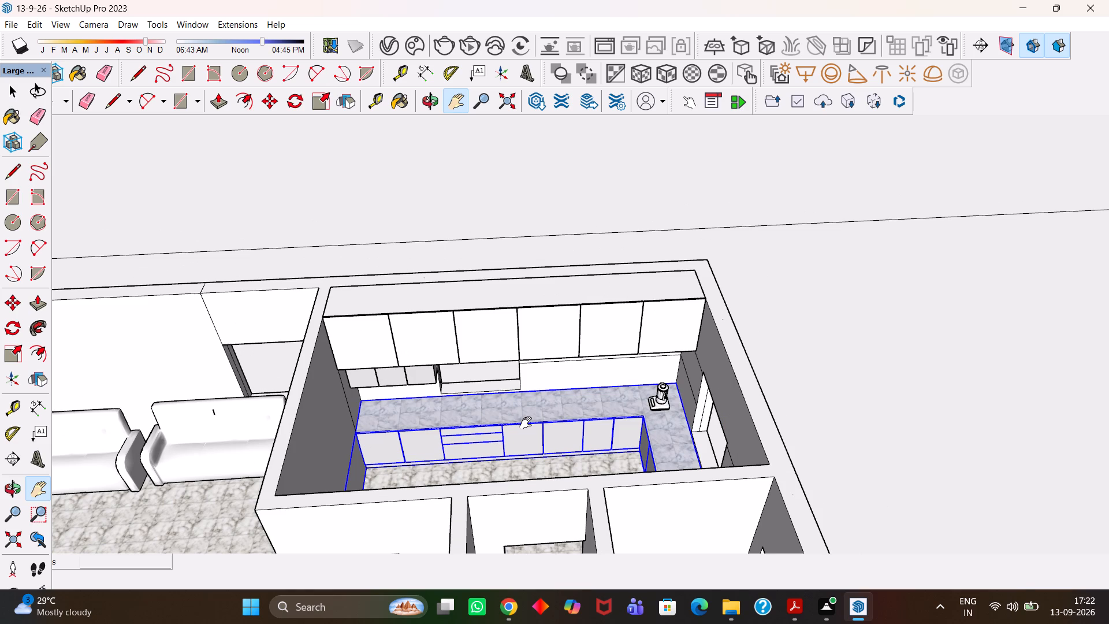
scroll(526, 423, up, 1)
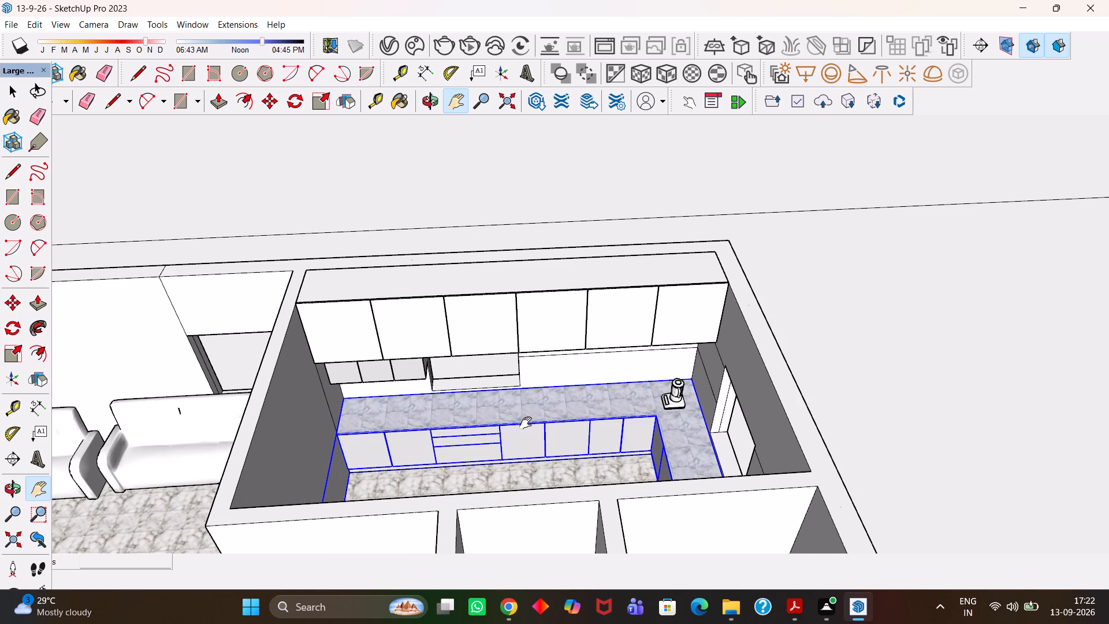
scroll(526, 423, down, 2)
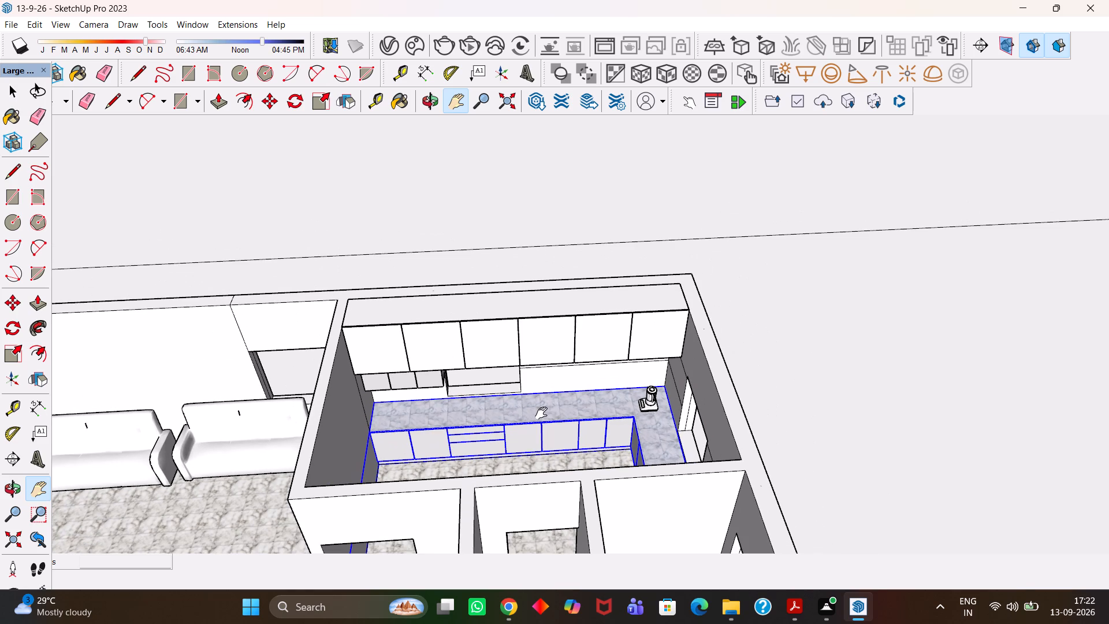
scroll(541, 413, up, 1)
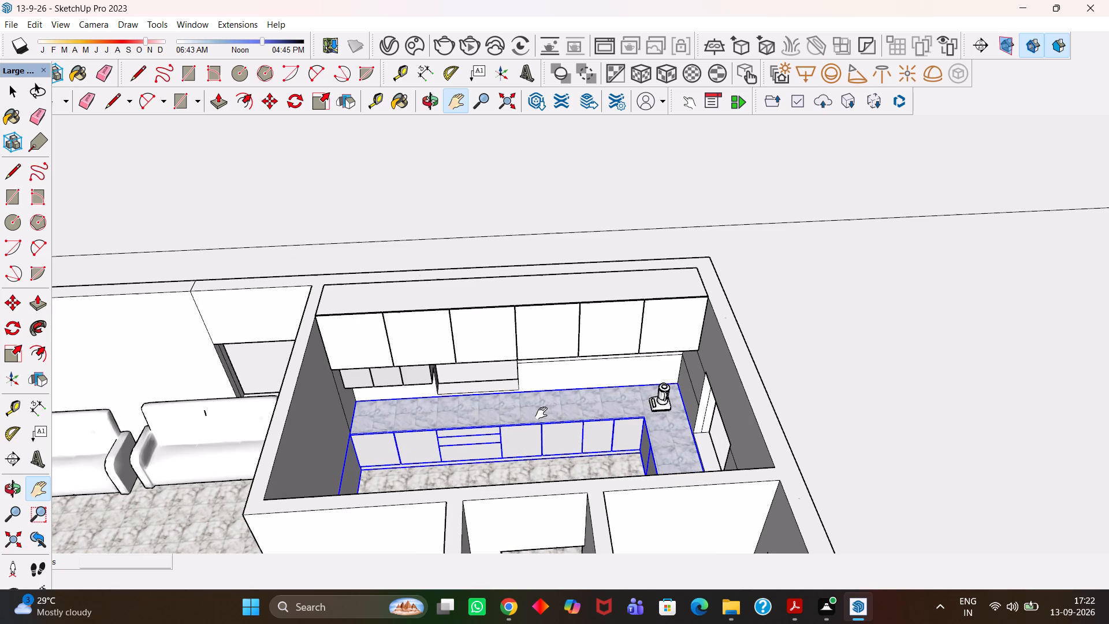
scroll(541, 413, down, 2)
middle_drag(543, 409, 548, 431)
scroll(548, 431, up, 4)
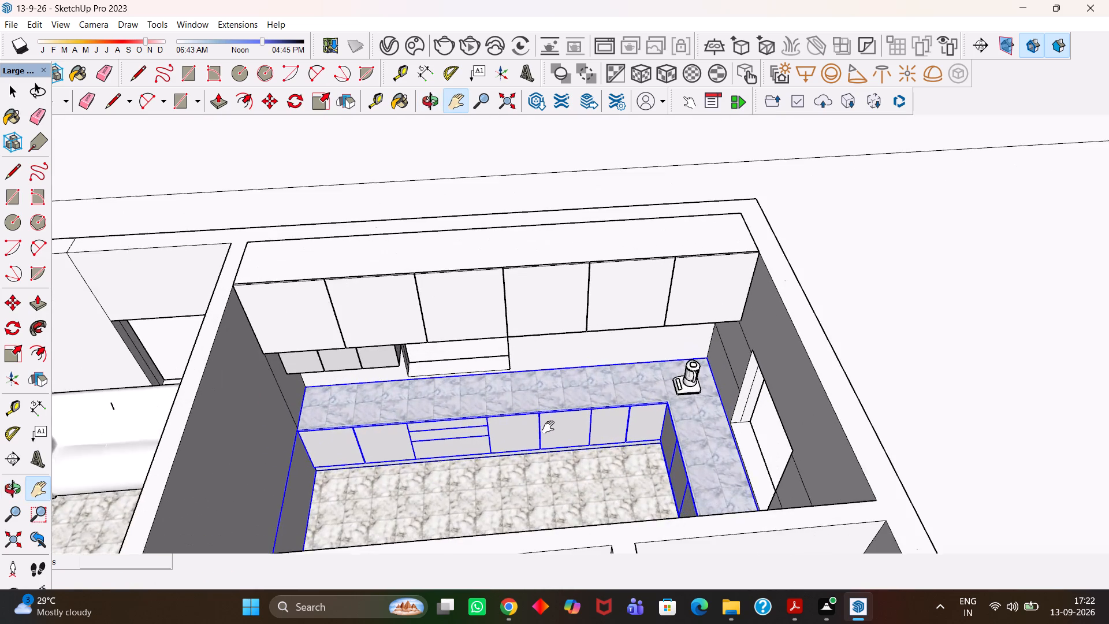
middle_drag(548, 426, 538, 440)
scroll(538, 440, up, 2)
drag(494, 422, 592, 422)
scroll(592, 422, up, 1)
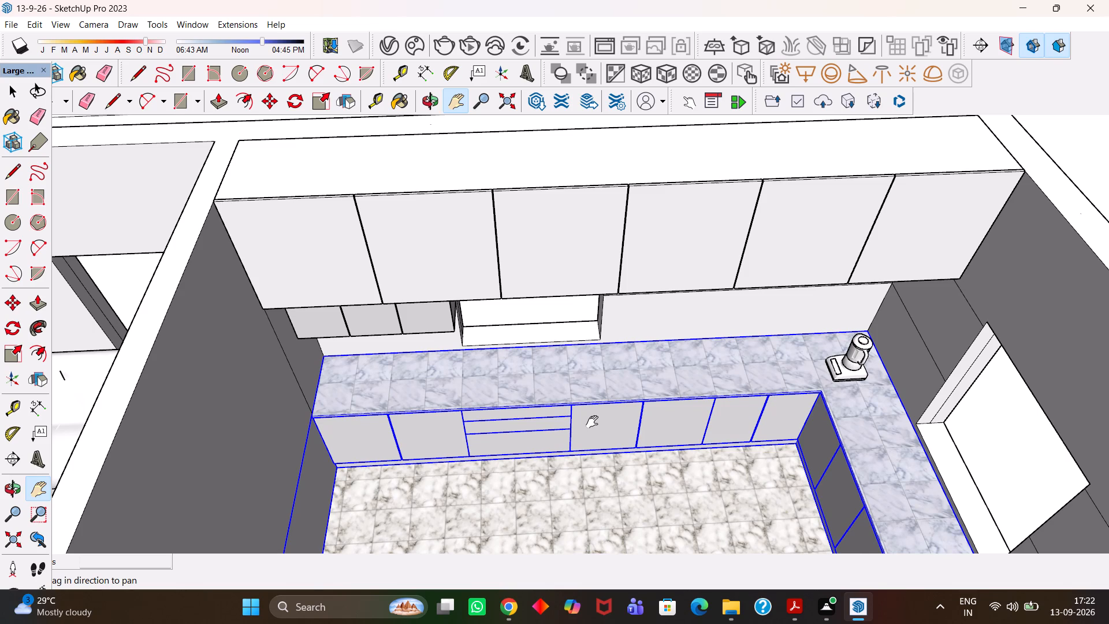
scroll(592, 422, up, 1)
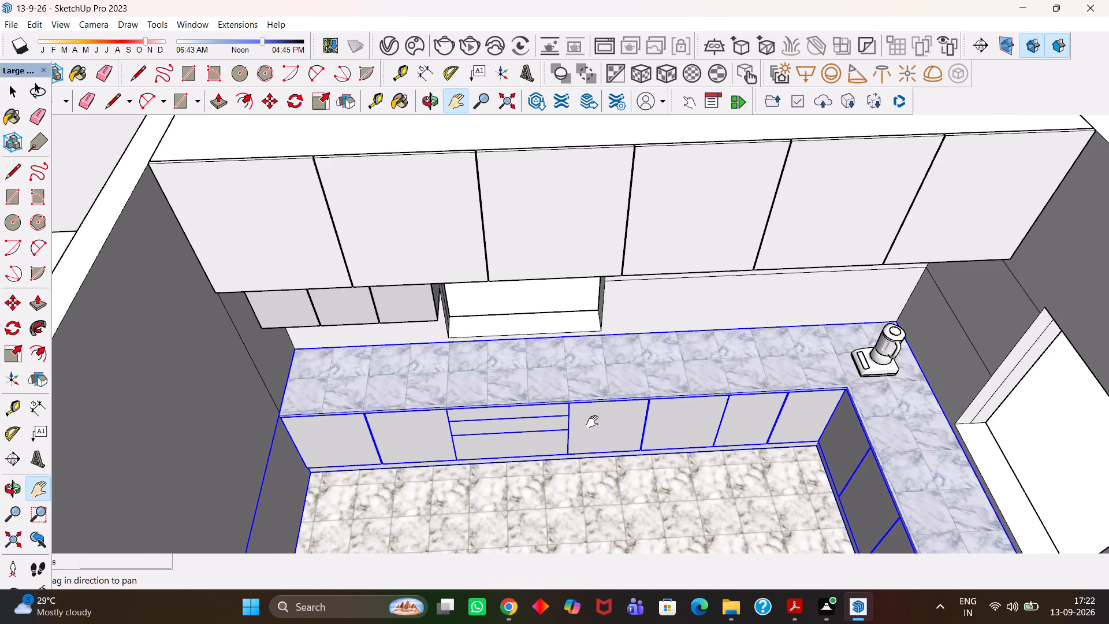
scroll(592, 422, down, 2)
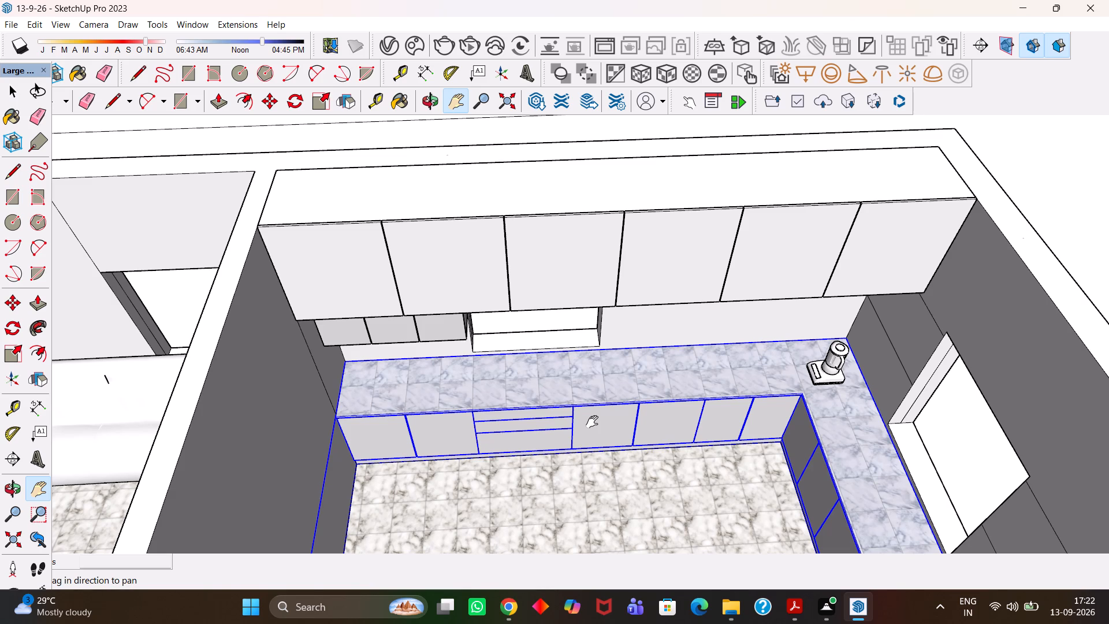
scroll(625, 339, up, 2)
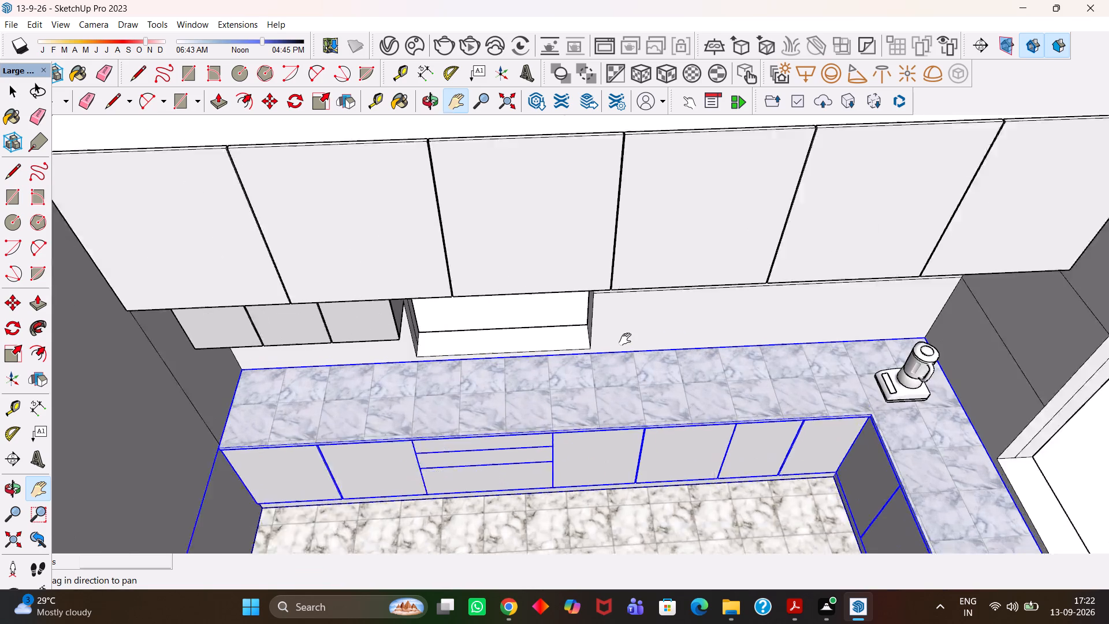
scroll(625, 339, up, 3)
scroll(612, 333, down, 11)
middle_drag(553, 392, 556, 432)
scroll(565, 437, up, 1)
scroll(556, 432, down, 4)
middle_drag(566, 384, 566, 378)
scroll(566, 378, up, 2)
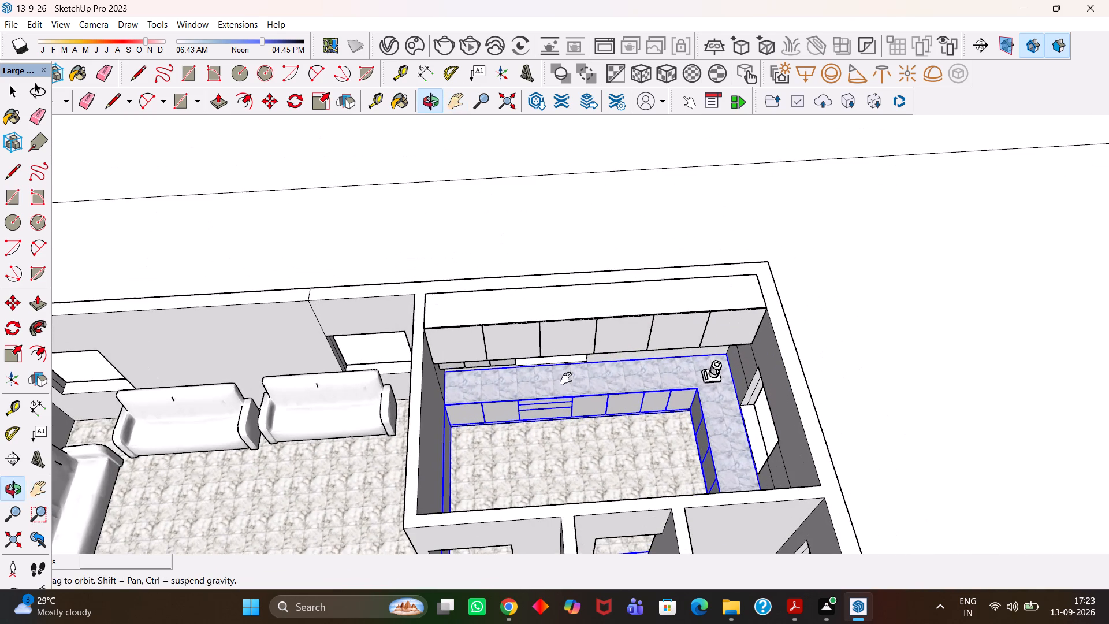
Find and download the Printer 12-16 model from the Electronics & appliances category in Chaos Cosmos.
click(412, 43)
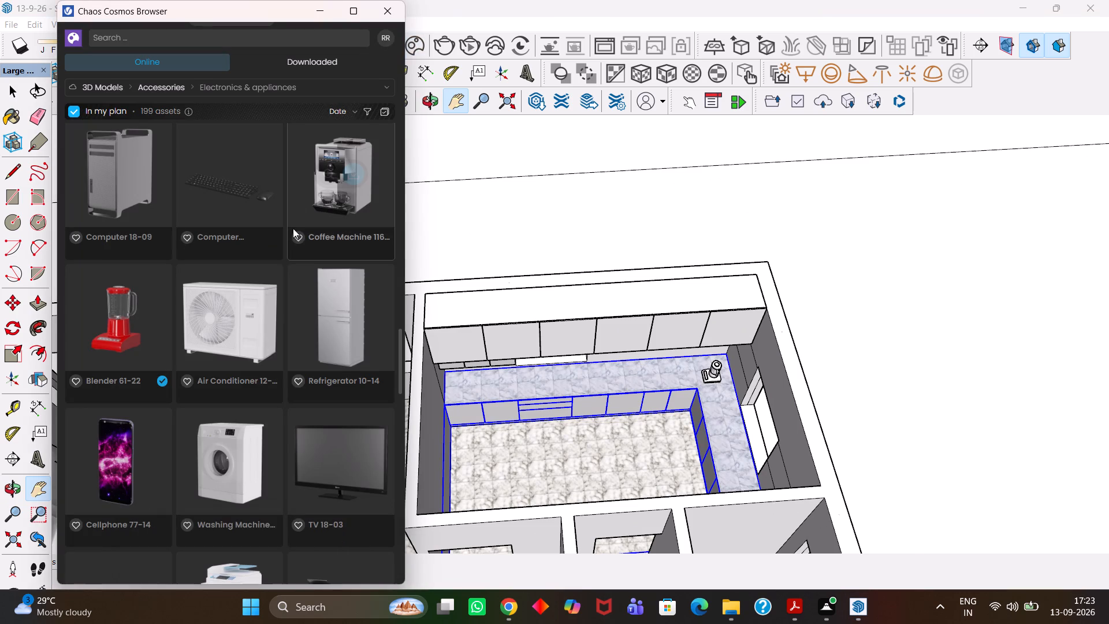
scroll(247, 303, down, 1)
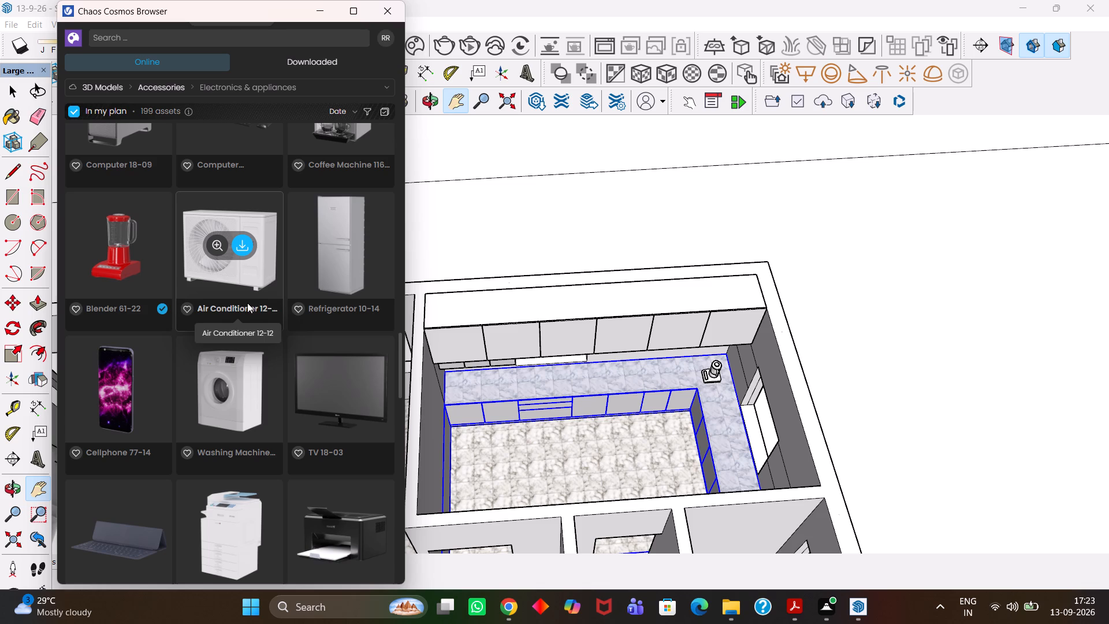
scroll(247, 303, up, 1)
scroll(247, 304, down, 3)
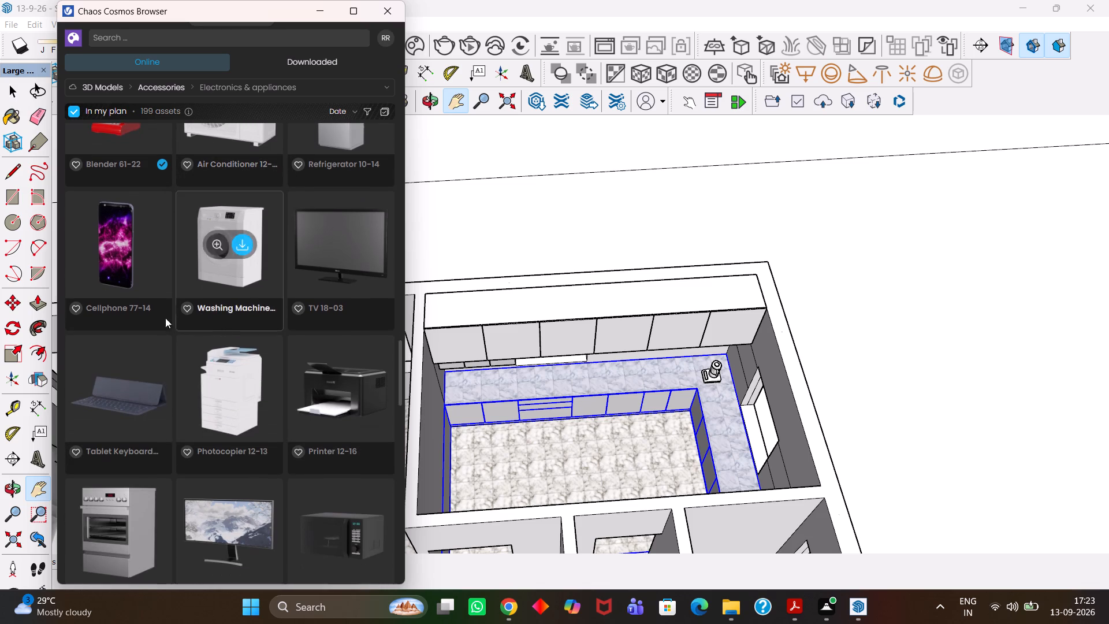
scroll(271, 349, down, 2)
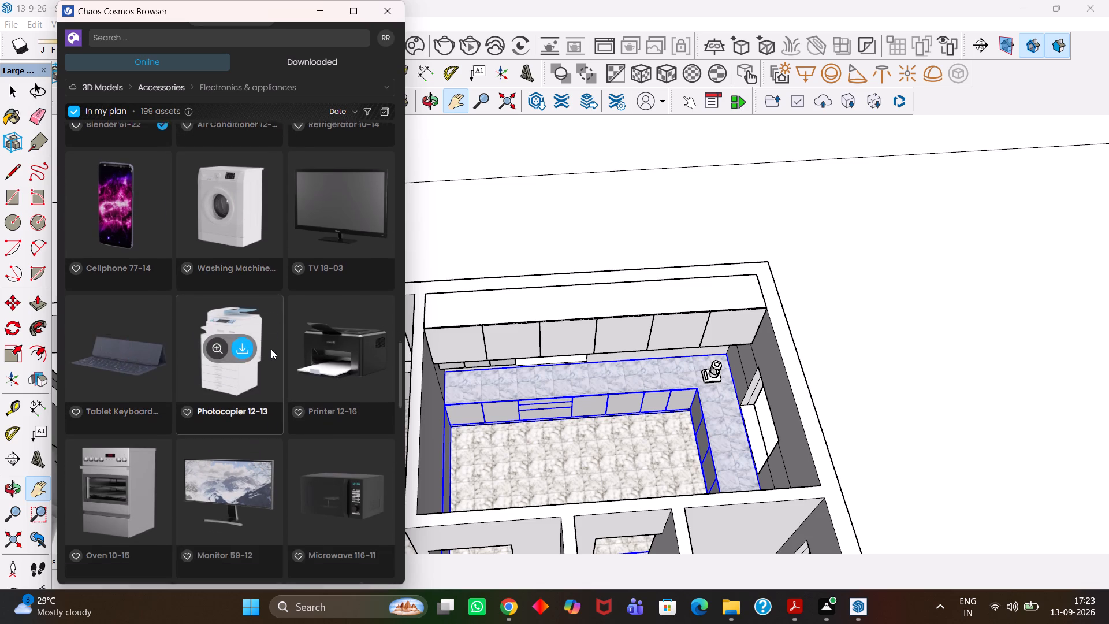
click(352, 243)
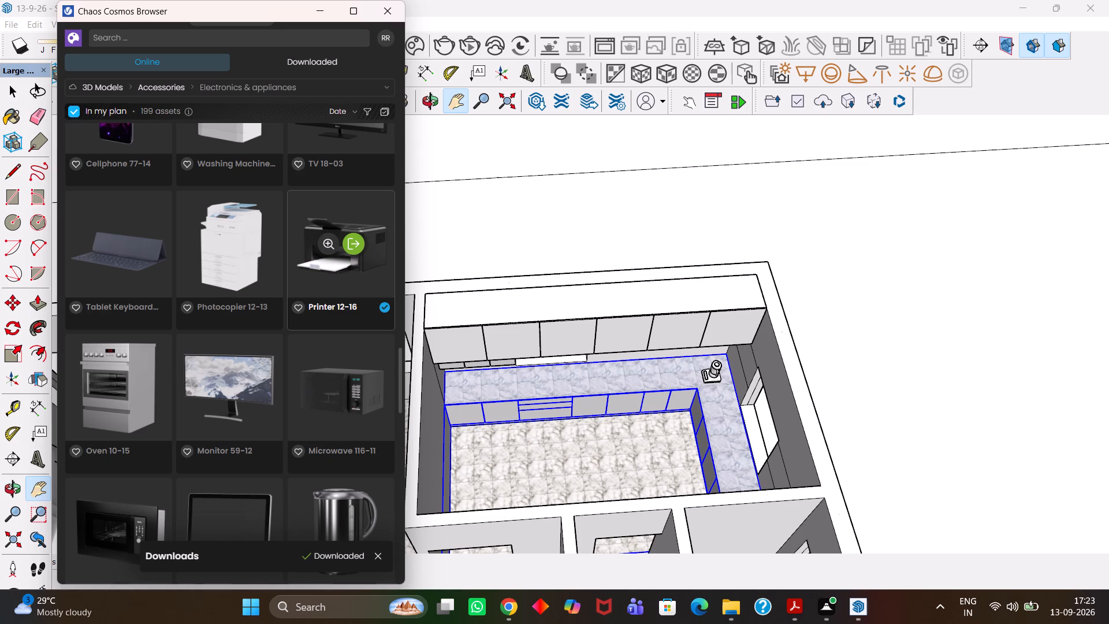
Import the Printer 12-16 model and place one copy on the short leg of the L-shaped countertop, beside the window opening.
double_click(349, 246)
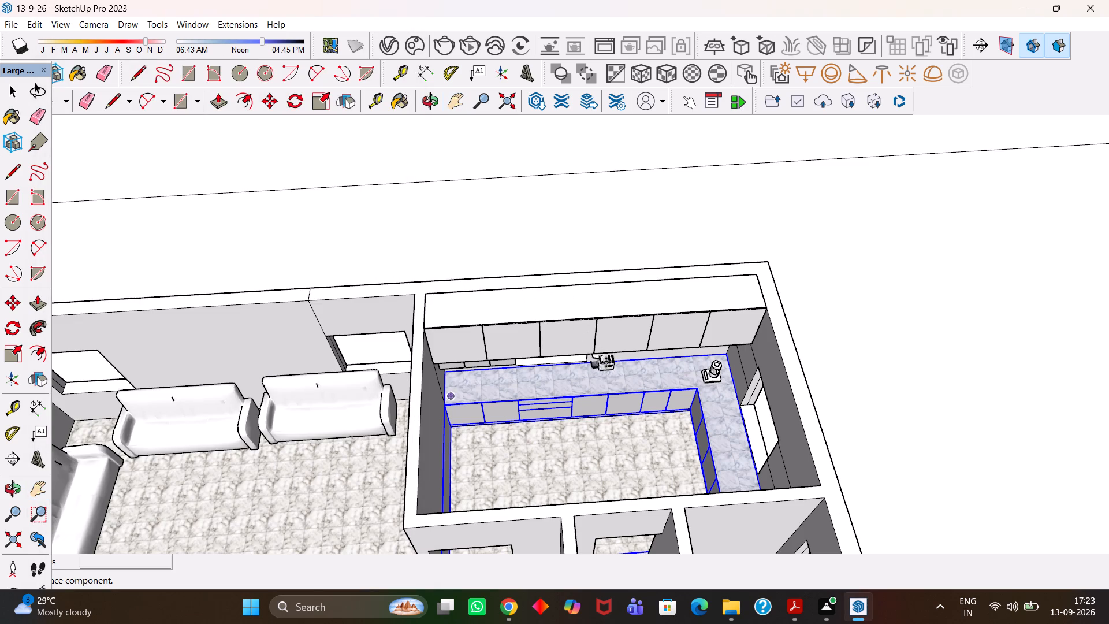
scroll(606, 362, up, 9)
scroll(665, 390, up, 7)
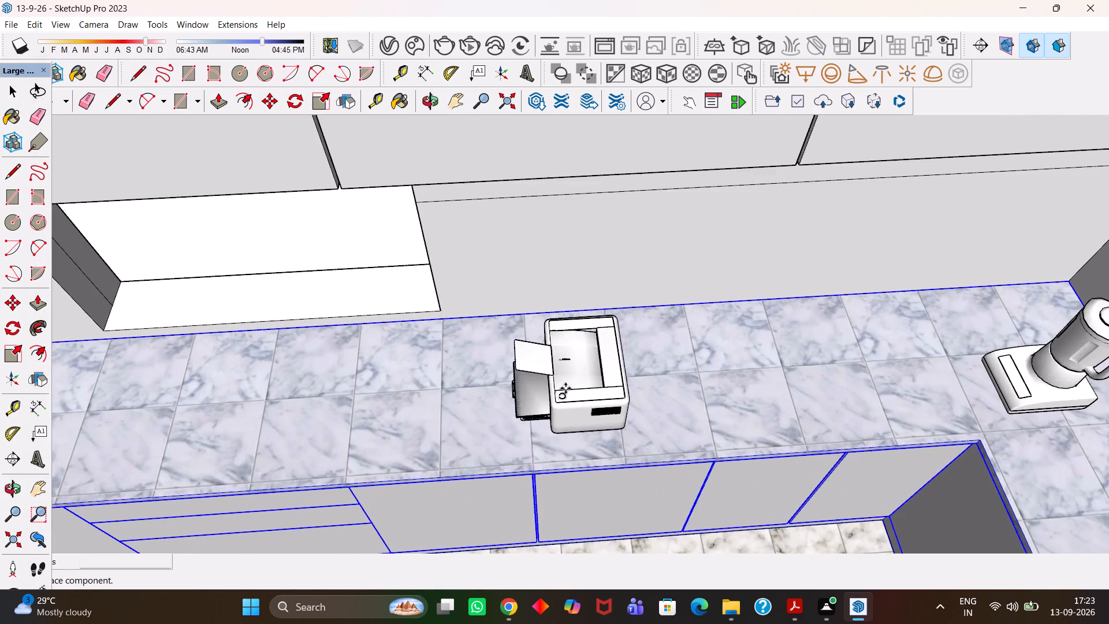
scroll(564, 388, down, 12)
scroll(765, 418, up, 3)
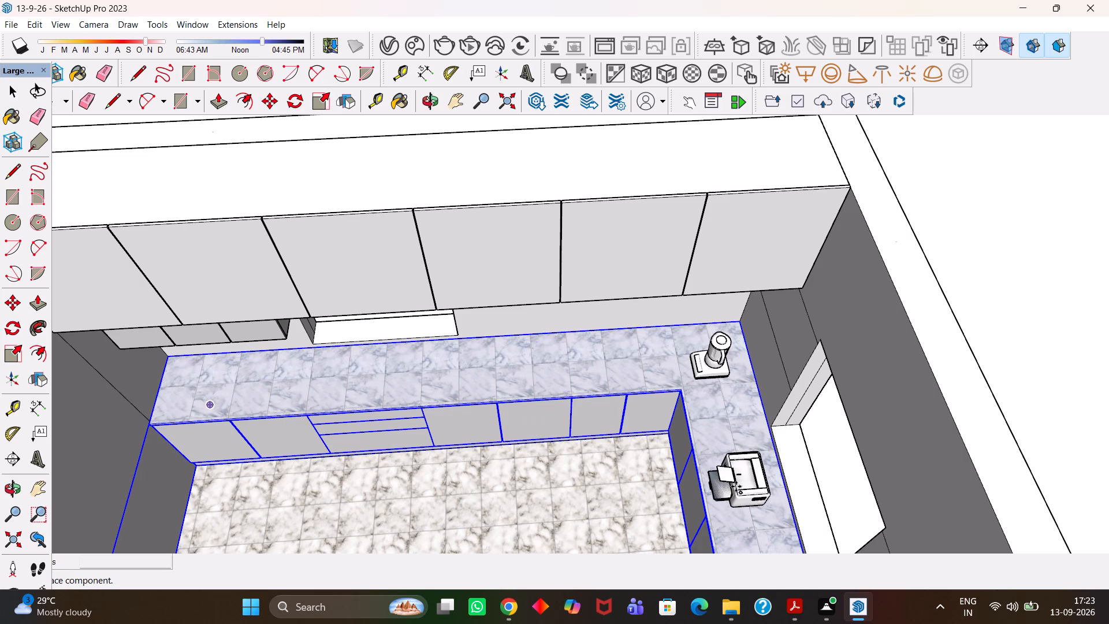
click(742, 491)
scroll(342, 422, up, 4)
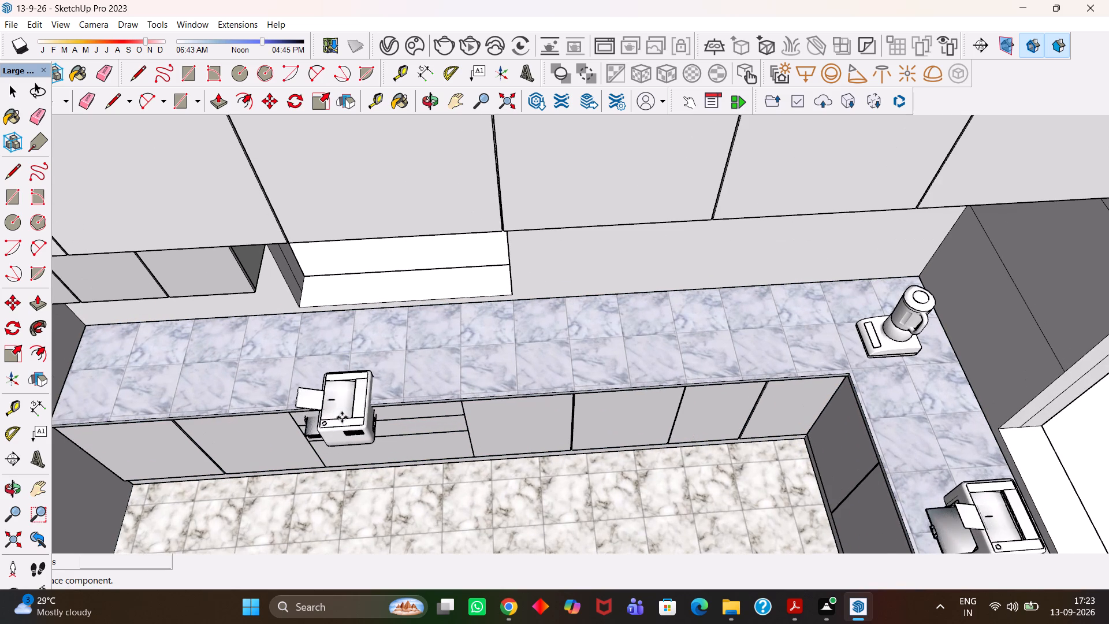
key(h)
Examine the long run of the marble countertop, its drawers and base cabinets at the end opposite the blender.
scroll(347, 413, up, 2)
middle_drag(359, 413, 335, 399)
scroll(335, 399, up, 2)
key(h)
drag(351, 367, 562, 374)
key(h)
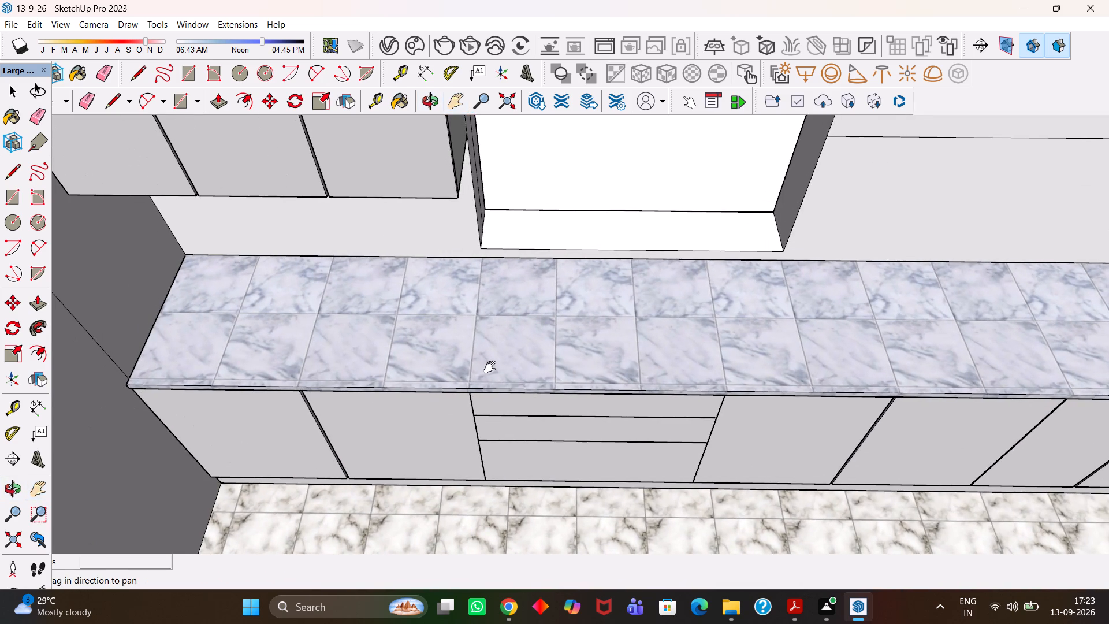
scroll(490, 367, up, 2)
key(h)
drag(415, 337, 523, 337)
scroll(523, 337, up, 3)
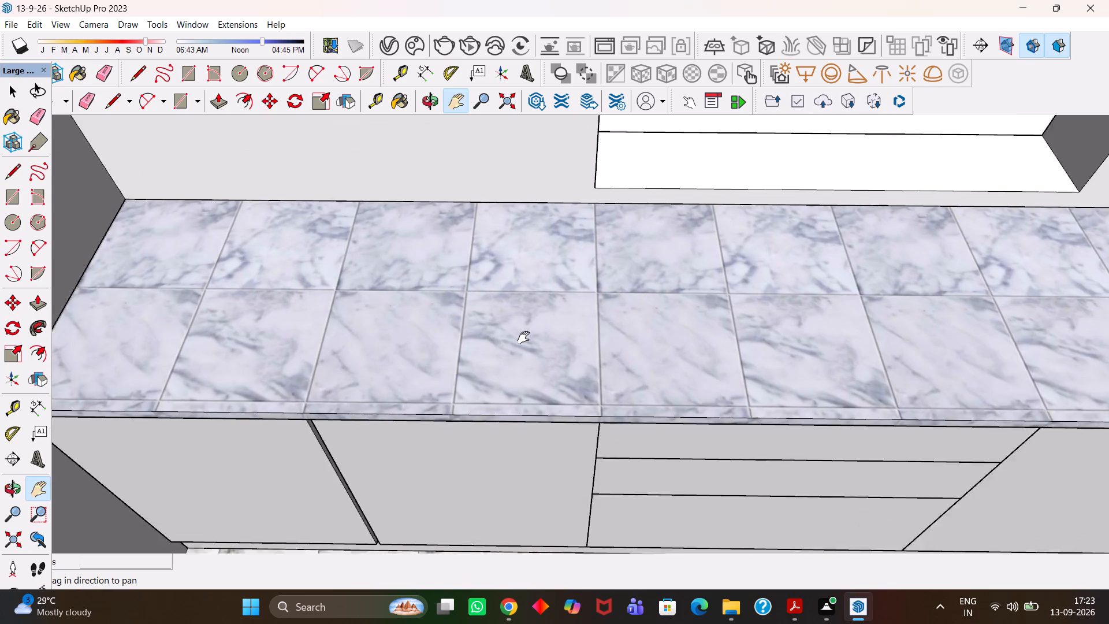
scroll(523, 337, up, 1)
scroll(523, 337, down, 3)
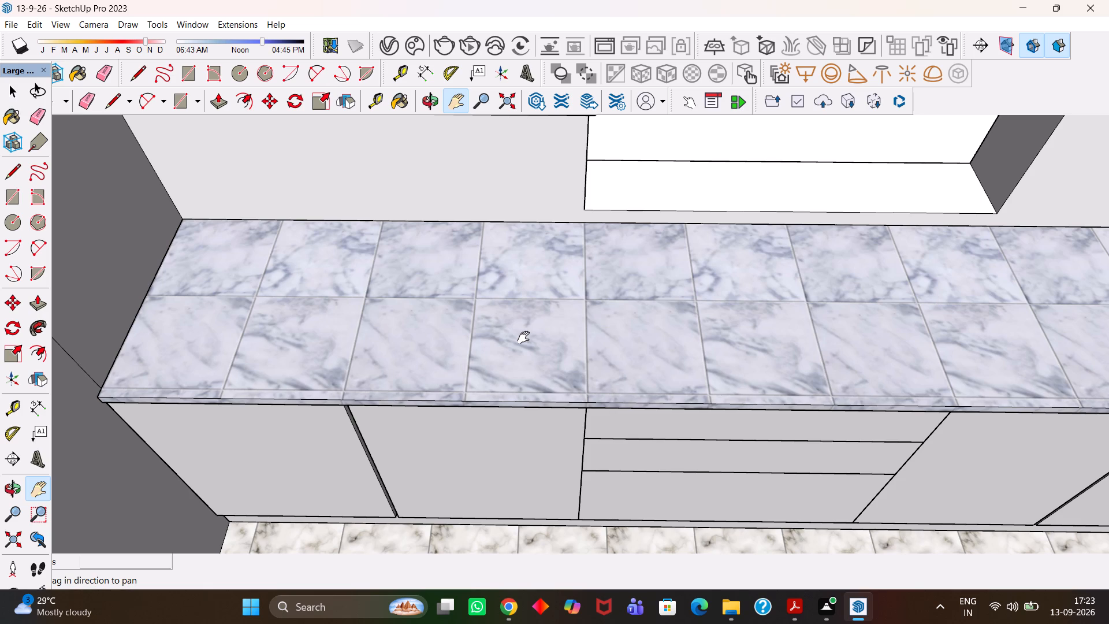
scroll(523, 337, up, 2)
key(h)
scroll(523, 337, up, 2)
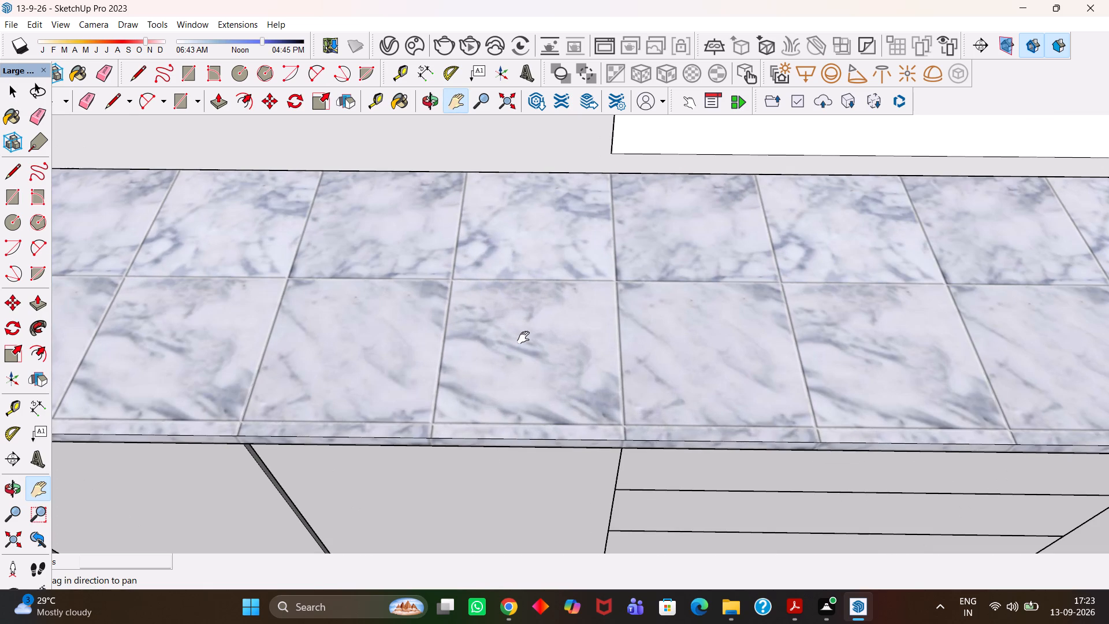
scroll(523, 337, down, 3)
key(h)
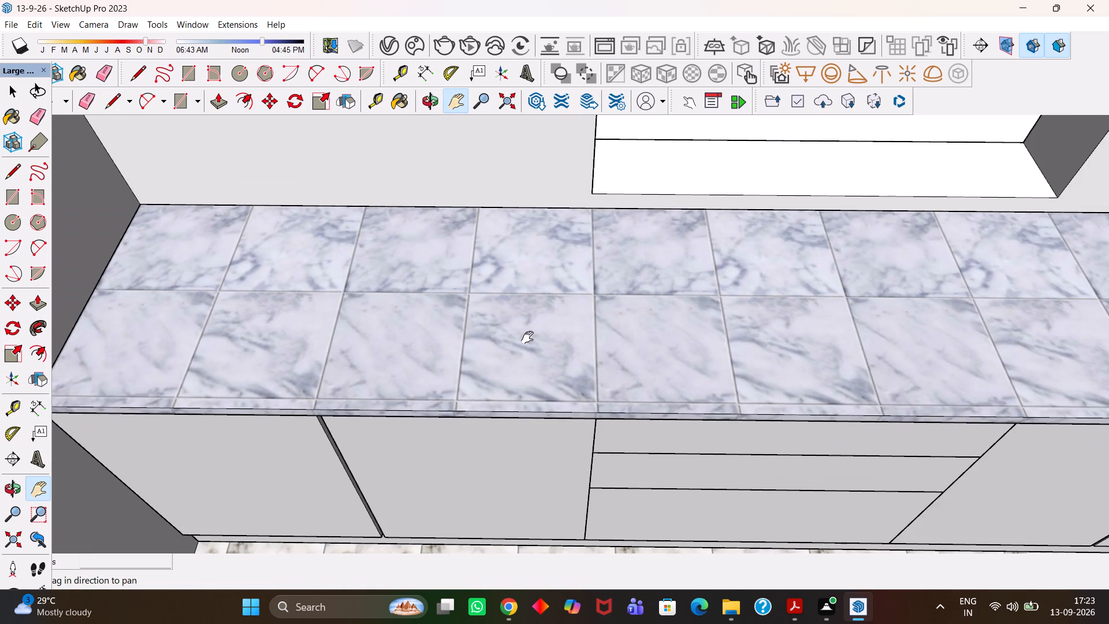
scroll(527, 337, up, 1)
key(h)
scroll(528, 337, down, 3)
drag(436, 303, 557, 300)
scroll(557, 303, down, 4)
middle_drag(709, 392, 705, 339)
scroll(705, 339, up, 1)
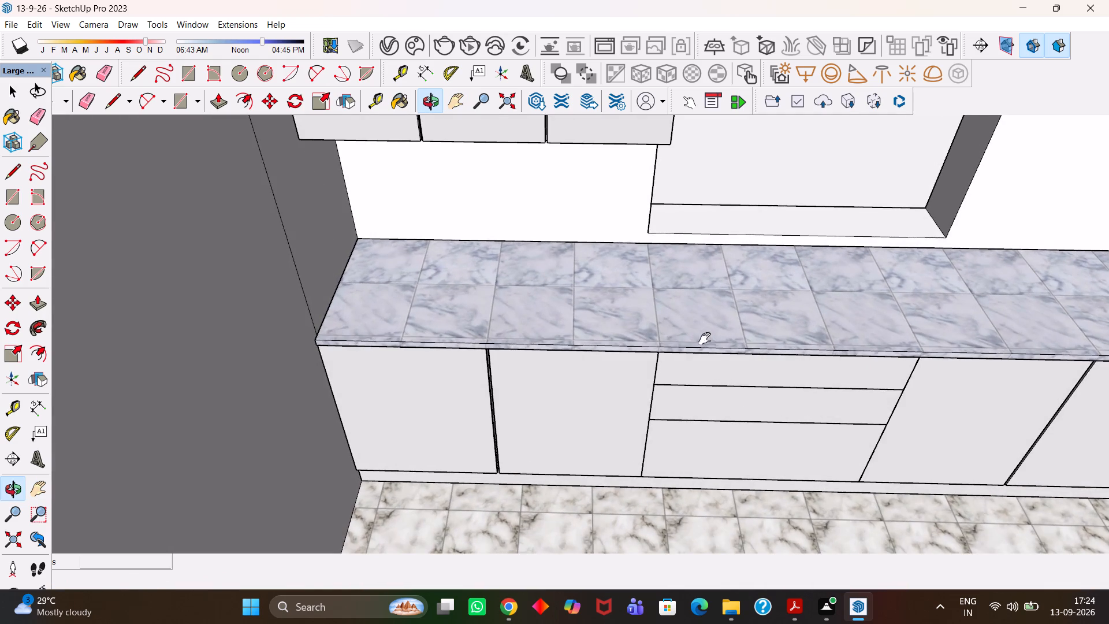
drag(725, 367, 587, 350)
scroll(586, 349, down, 3)
middle_drag(609, 400, 621, 377)
scroll(610, 400, up, 6)
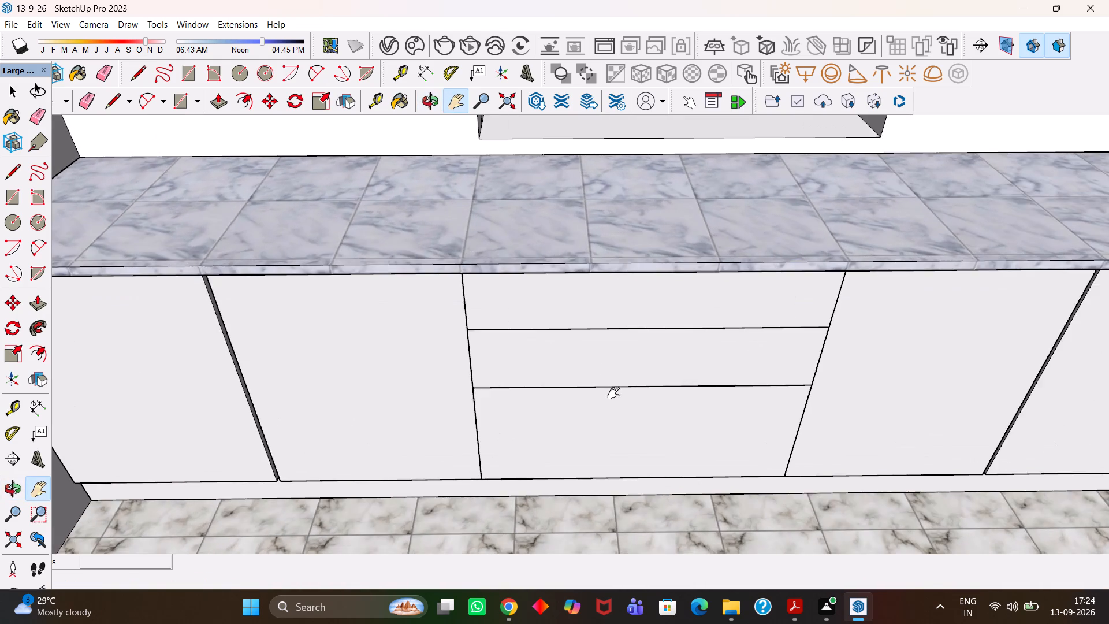
middle_drag(615, 404, 637, 443)
scroll(636, 452, up, 1)
scroll(635, 454, down, 8)
scroll(685, 401, up, 1)
middle_drag(685, 401, 686, 452)
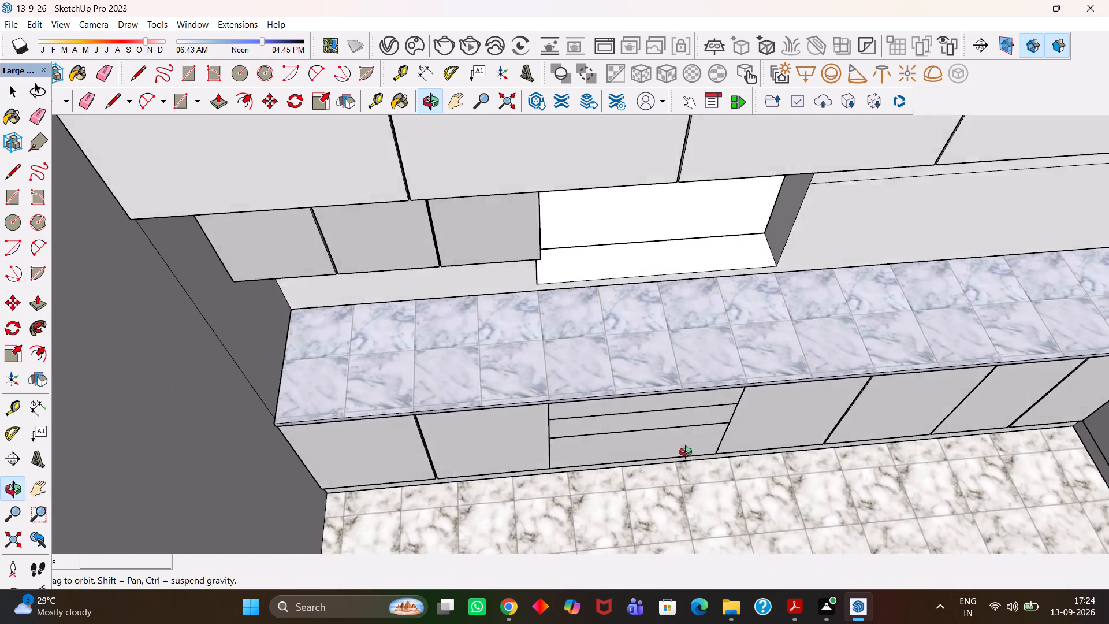
middle_drag(686, 452, 681, 452)
scroll(681, 452, up, 4)
middle_click(681, 452)
scroll(681, 452, down, 5)
Inspect the inner corner of the L-shaped counter with the blender and printer from above and at counter height.
drag(828, 440, 443, 380)
middle_drag(422, 377, 610, 337)
scroll(610, 337, up, 3)
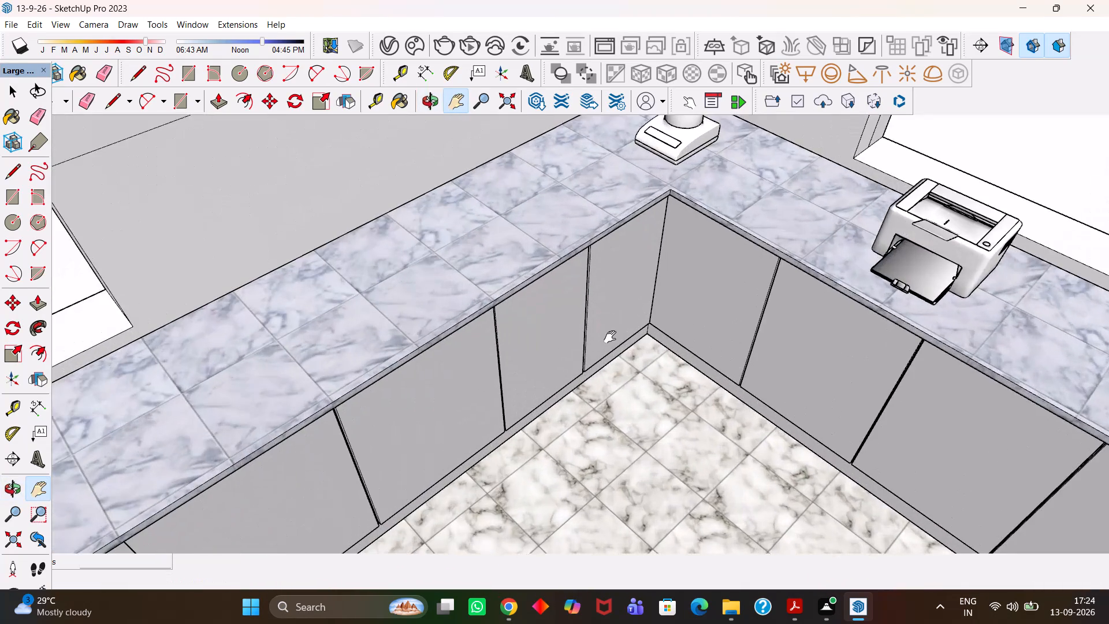
middle_drag(613, 407, 634, 318)
scroll(638, 315, up, 4)
scroll(630, 314, down, 5)
middle_drag(710, 391, 683, 331)
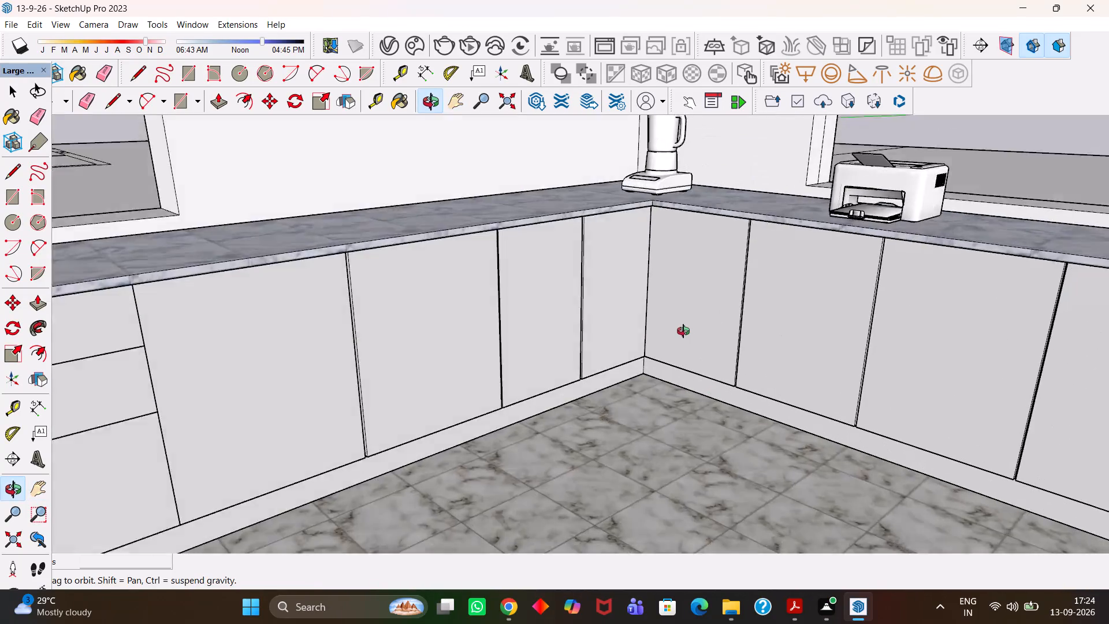
middle_drag(683, 331, 675, 320)
scroll(675, 320, up, 4)
scroll(673, 322, down, 4)
middle_drag(686, 339, 706, 385)
scroll(700, 390, down, 5)
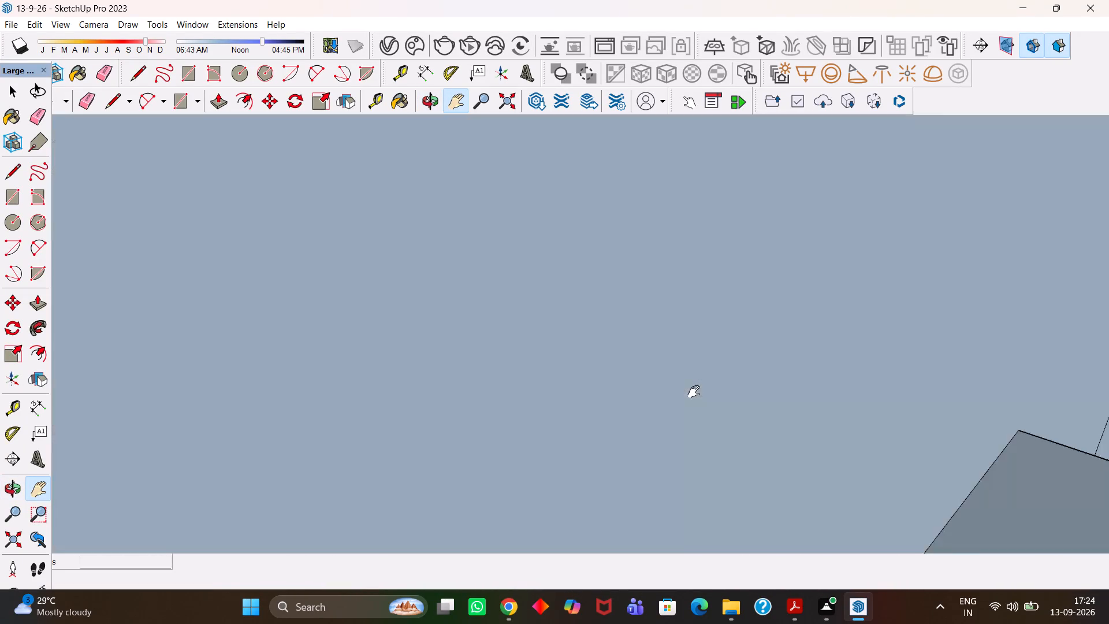
scroll(694, 392, down, 2)
scroll(692, 388, up, 13)
scroll(692, 387, up, 8)
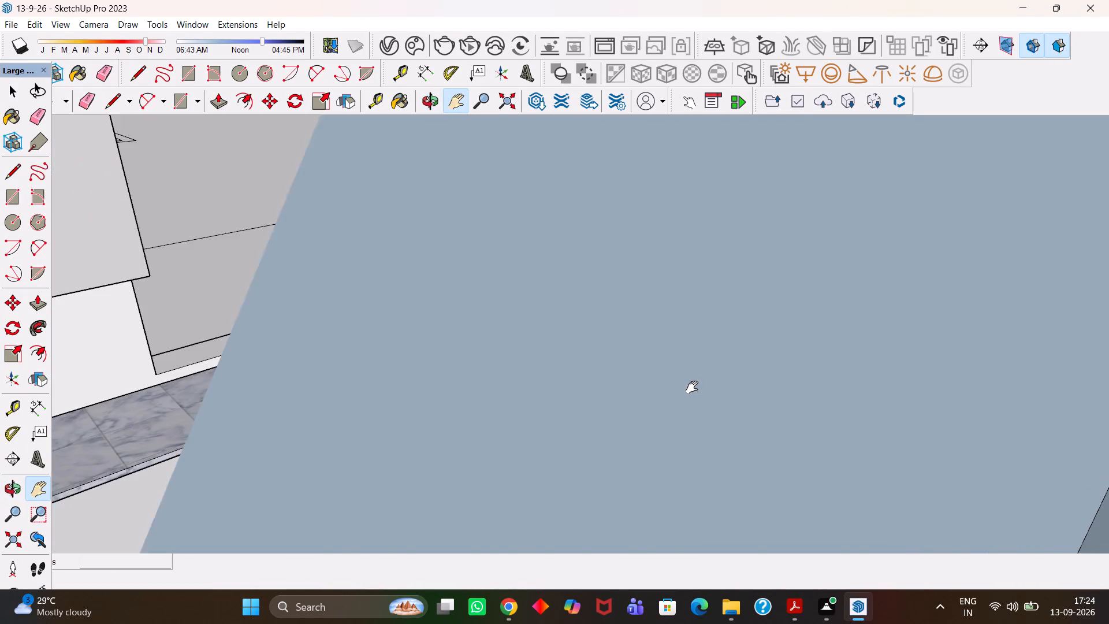
Examine the kitchen's L-shaped marble countertop from above and facing its long run, including the wall cabinets over it.
scroll(692, 387, up, 9)
middle_drag(692, 387, 729, 428)
scroll(729, 428, down, 5)
drag(782, 347, 627, 452)
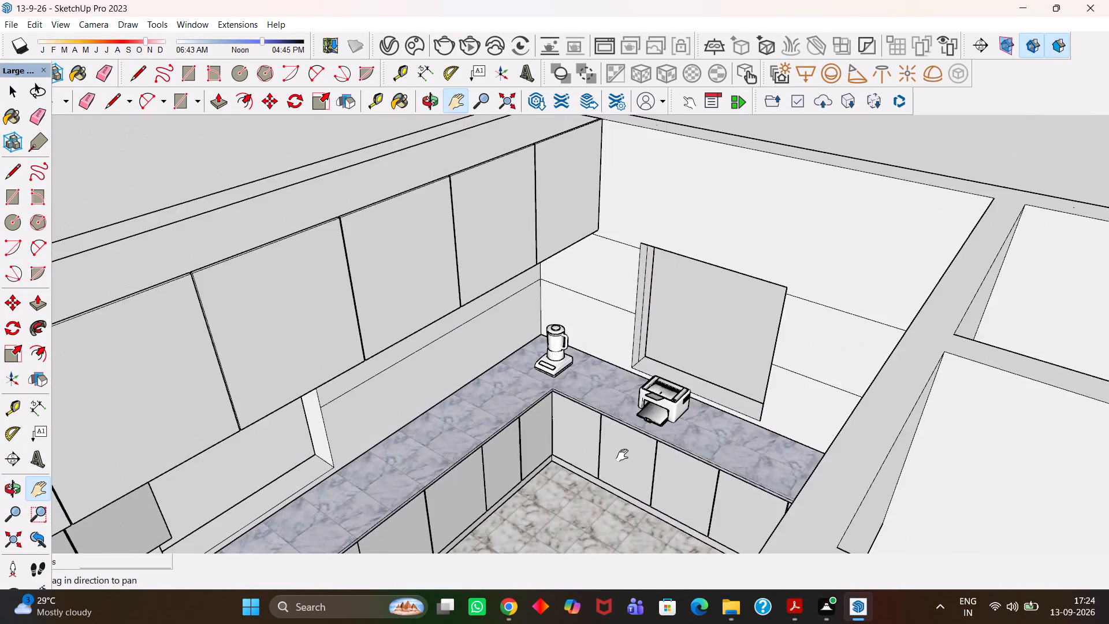
scroll(620, 455, down, 4)
middle_drag(633, 386, 615, 455)
scroll(615, 455, up, 4)
drag(643, 448, 742, 412)
scroll(690, 388, down, 4)
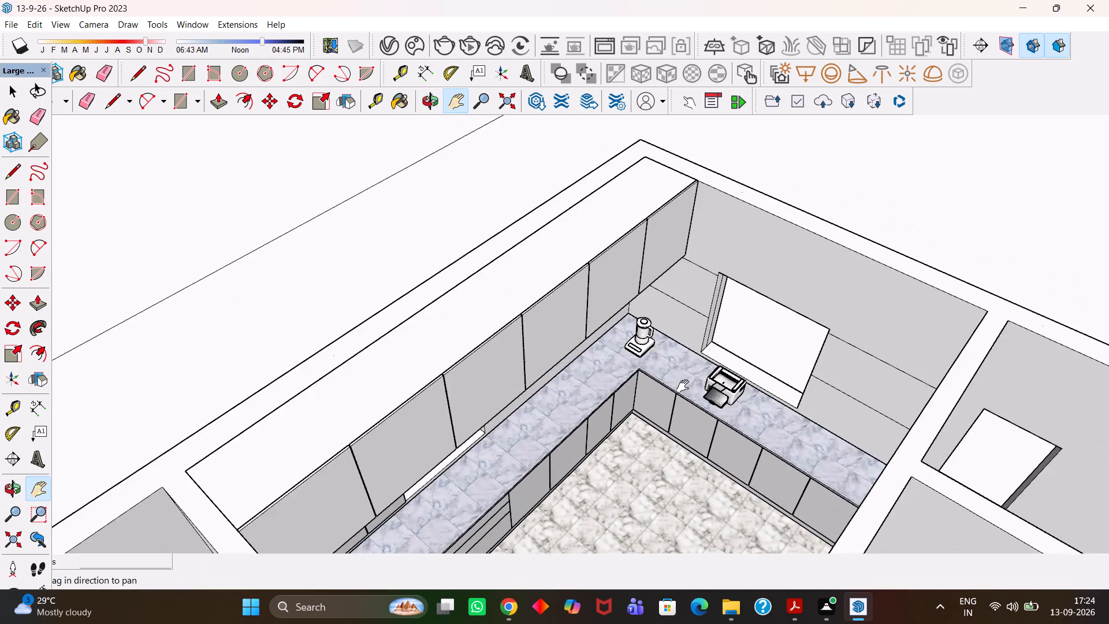
middle_drag(702, 411, 570, 400)
scroll(570, 400, up, 4)
scroll(542, 411, down, 5)
middle_drag(726, 349, 625, 451)
scroll(625, 451, up, 3)
drag(586, 411, 718, 299)
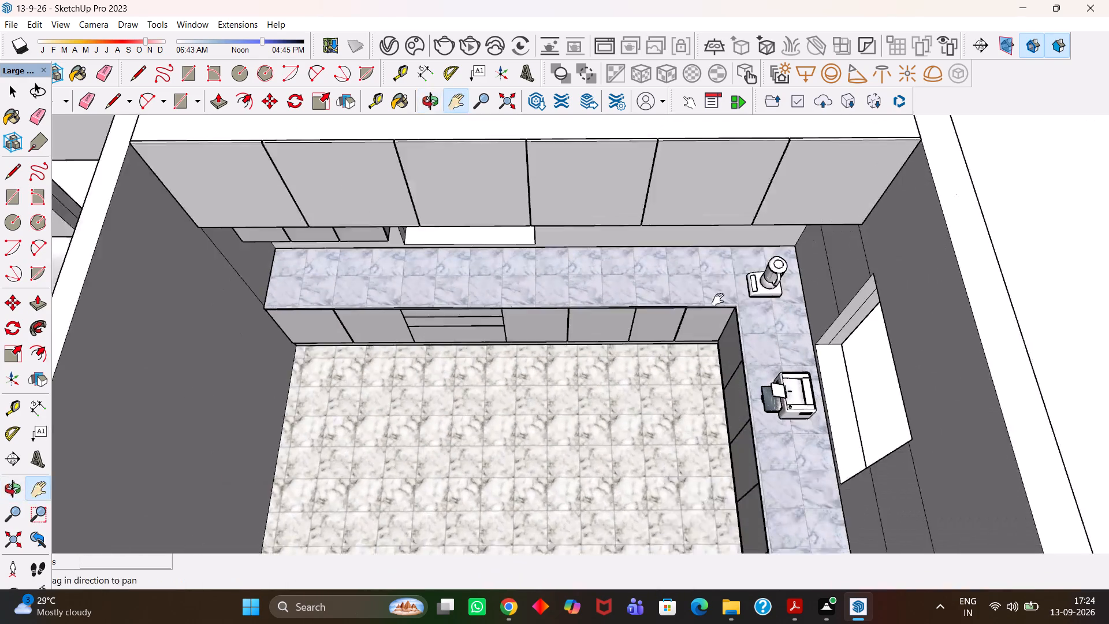
drag(718, 299, 725, 294)
Inspect the overall kitchen layout diagonally across the floor towards the counter corner with the blender, printer and window opening.
scroll(679, 295, down, 4)
middle_drag(580, 317, 759, 347)
scroll(755, 362, up, 5)
drag(594, 274, 584, 440)
middle_drag(594, 392, 682, 318)
scroll(669, 339, up, 2)
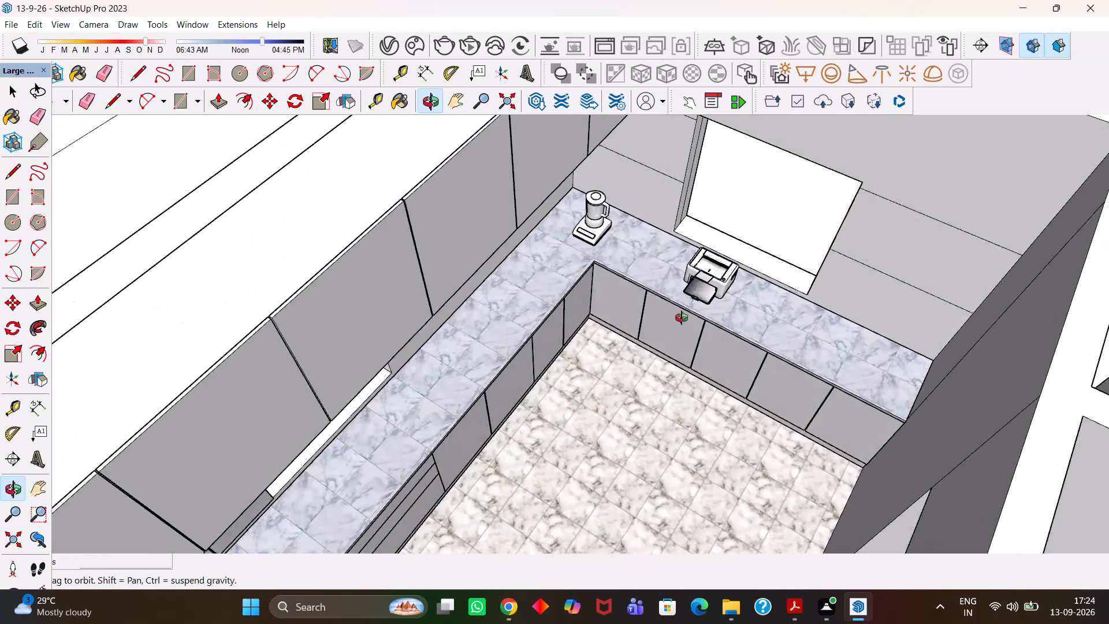
middle_drag(682, 318, 707, 298)
scroll(707, 298, down, 3)
drag(705, 300, 646, 354)
middle_drag(650, 378, 665, 321)
drag(630, 369, 671, 307)
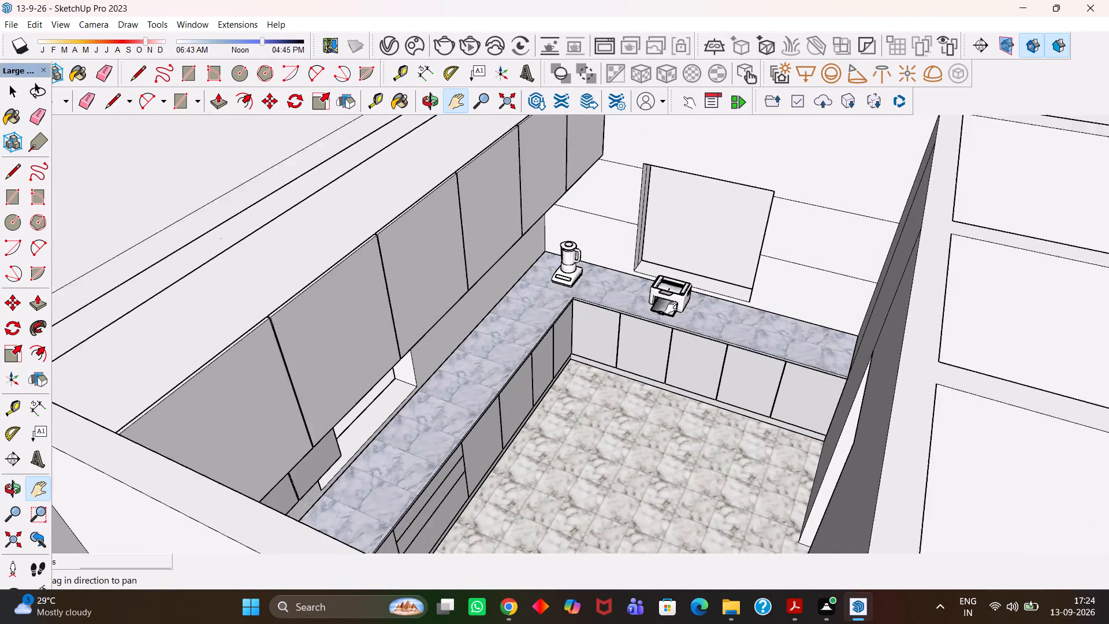
drag(671, 307, 675, 301)
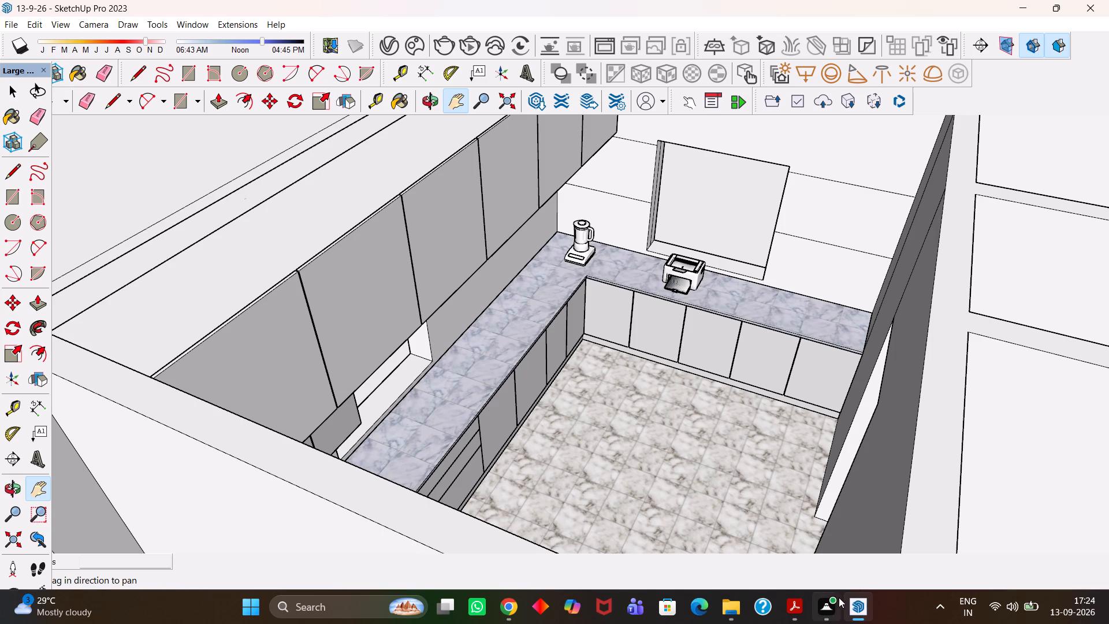
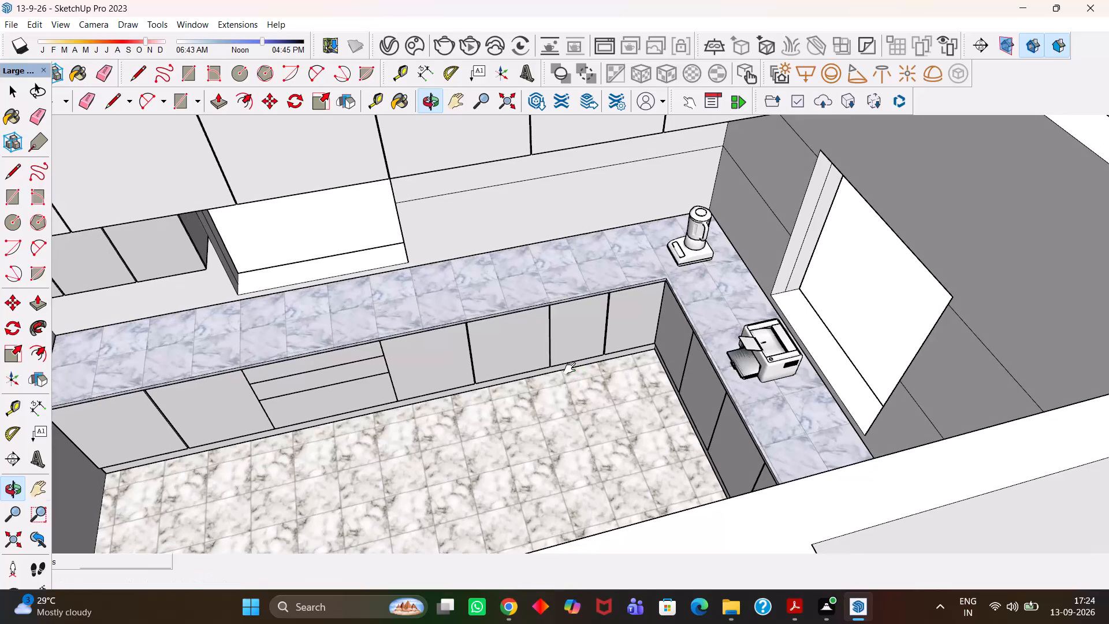
Examine the kitchen's wall cabinets, base cabinets and marble countertop from above, close up and across the whole run.
scroll(570, 368, up, 2)
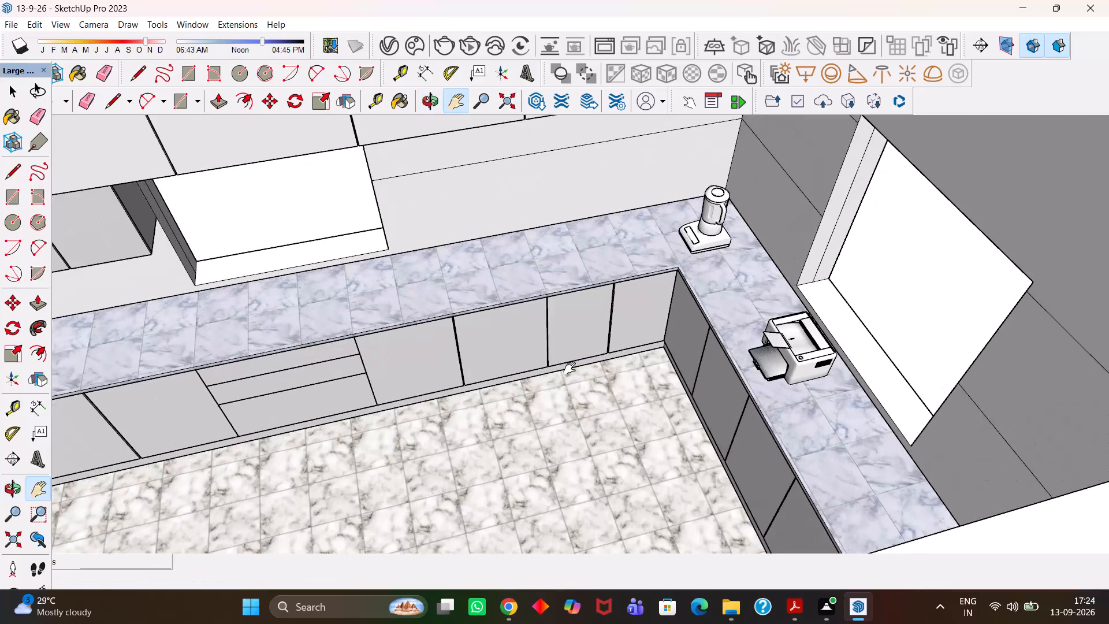
scroll(570, 368, up, 1)
scroll(570, 368, down, 4)
drag(477, 328, 601, 382)
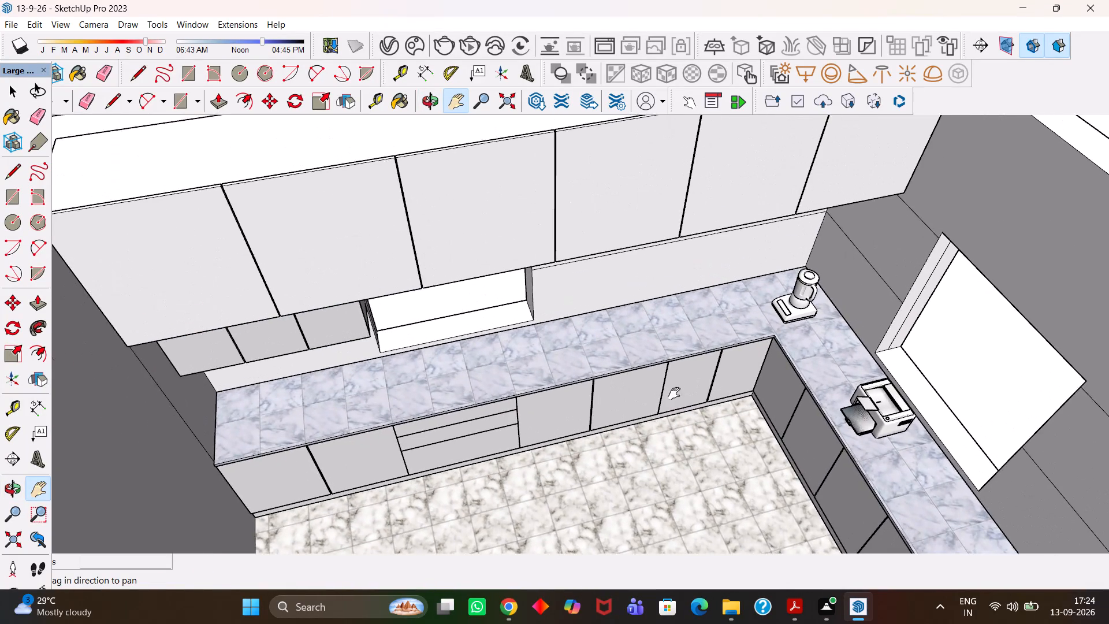
scroll(674, 393, up, 3)
middle_drag(680, 400, 627, 393)
scroll(675, 402, up, 1)
scroll(627, 393, up, 3)
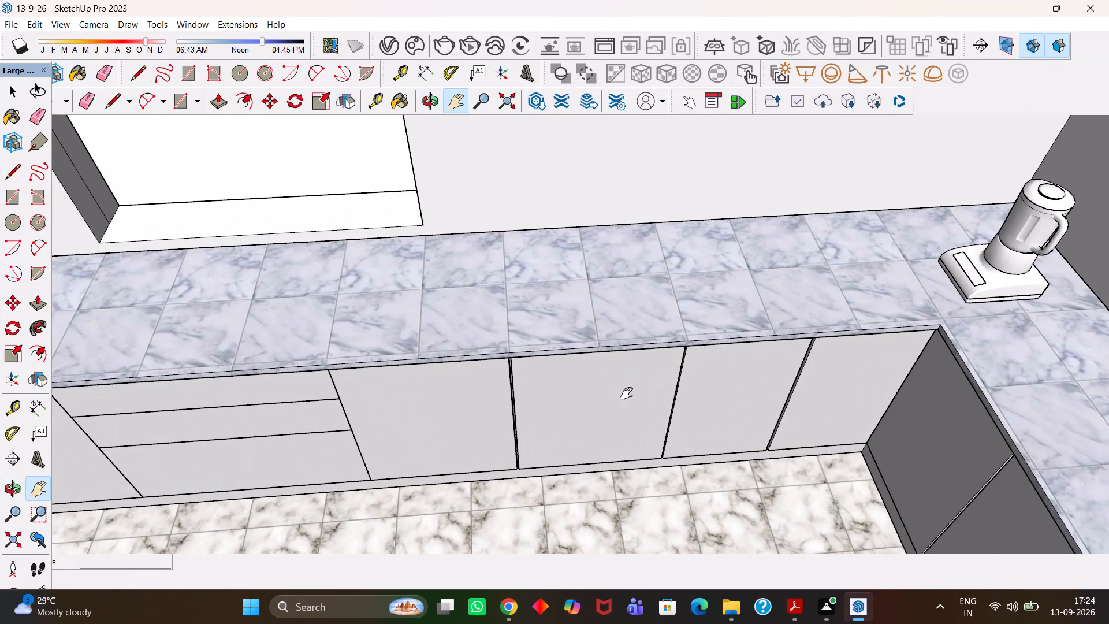
scroll(627, 393, down, 4)
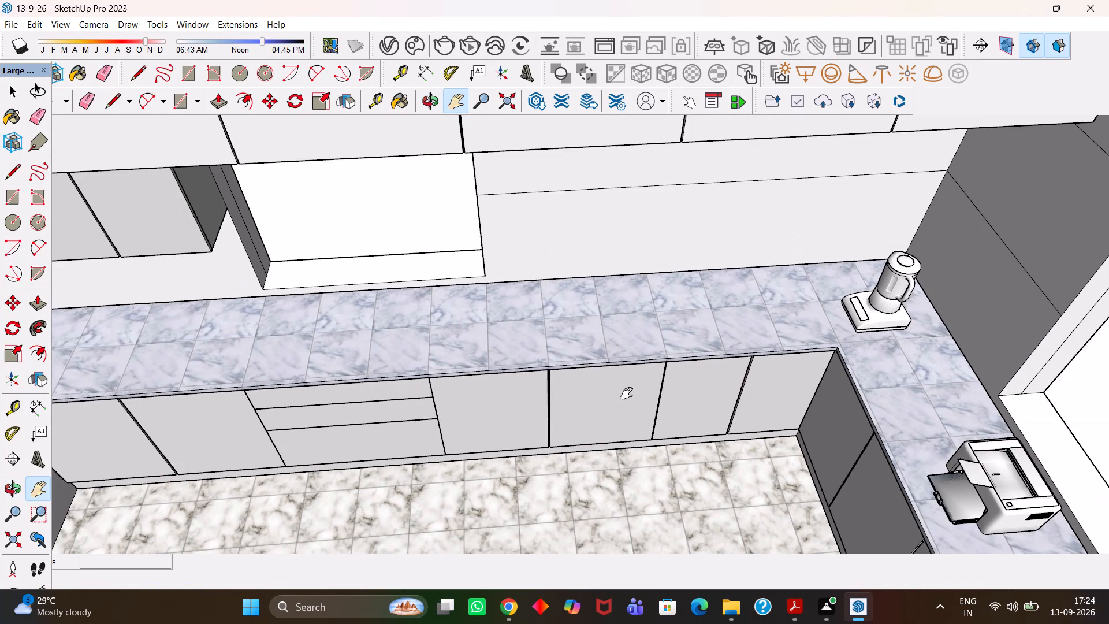
scroll(627, 393, down, 4)
Save the model.
key(ctrl+s)
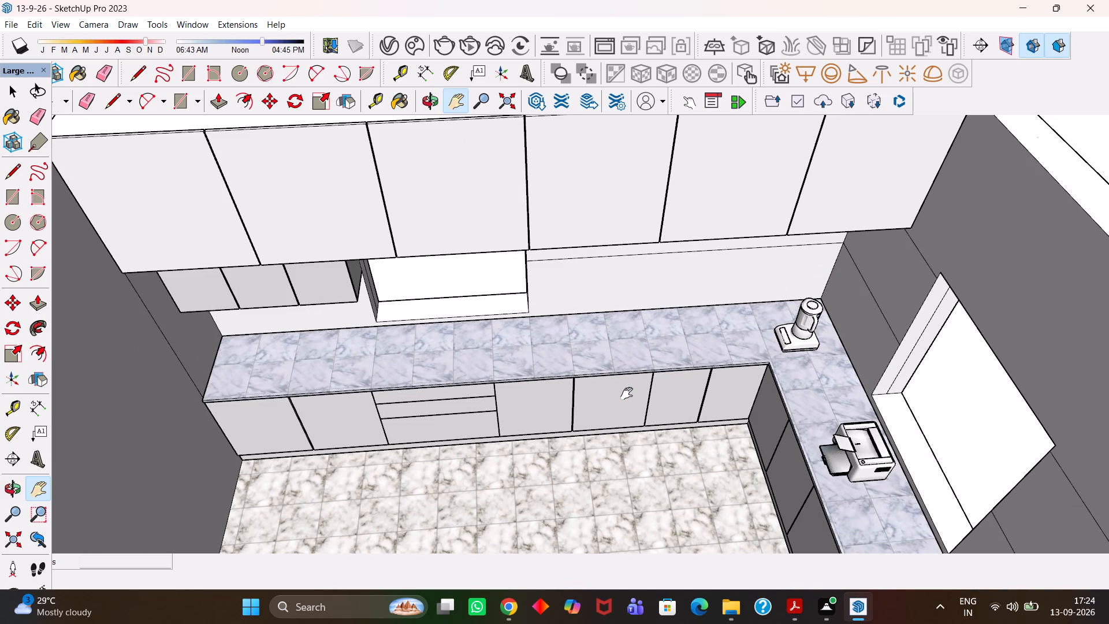
Inspect the living room beside the kitchen, including its three sofas, windows and tiled floor.
scroll(627, 393, up, 3)
scroll(626, 393, down, 7)
middle_drag(604, 421, 579, 465)
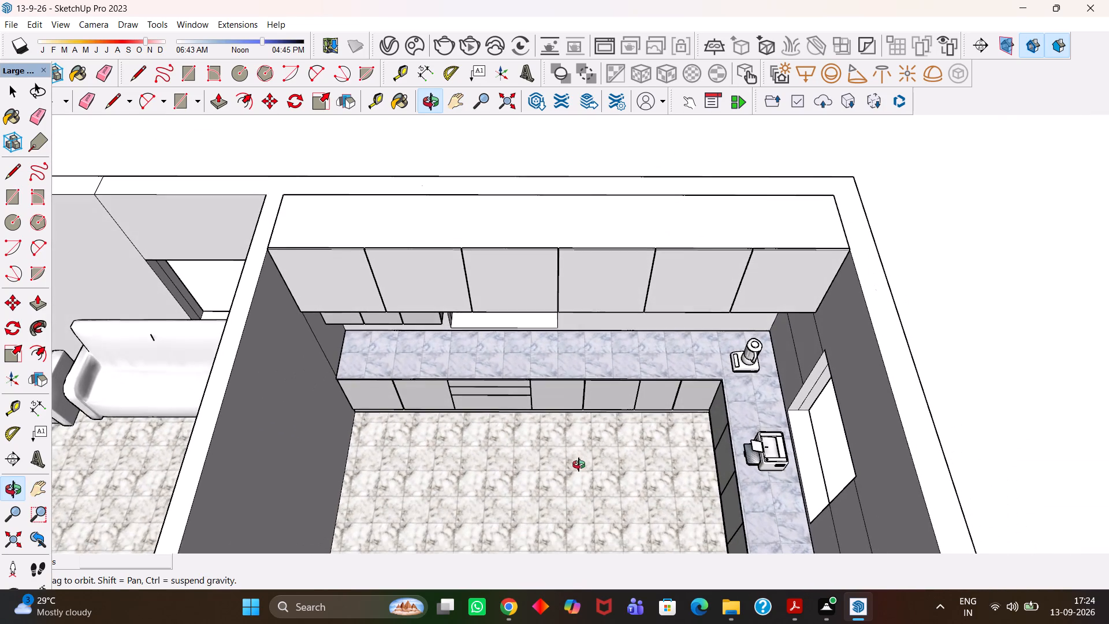
middle_drag(579, 465, 579, 465)
drag(508, 447, 707, 452)
drag(539, 450, 712, 415)
scroll(701, 421, down, 2)
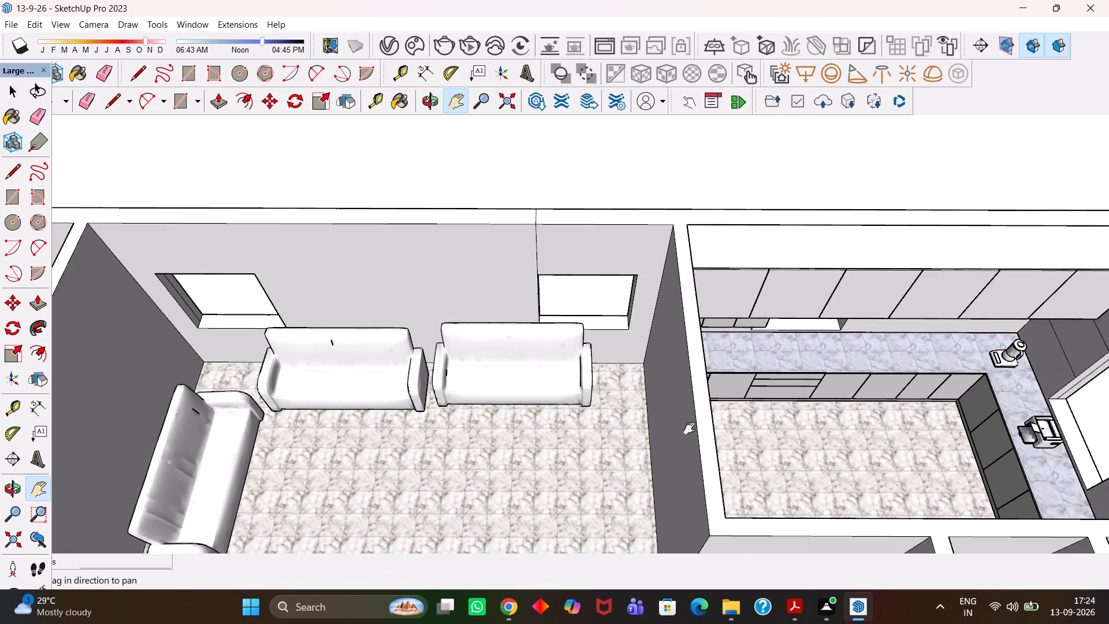
scroll(690, 428, down, 2)
middle_drag(614, 436, 604, 472)
drag(503, 436, 620, 398)
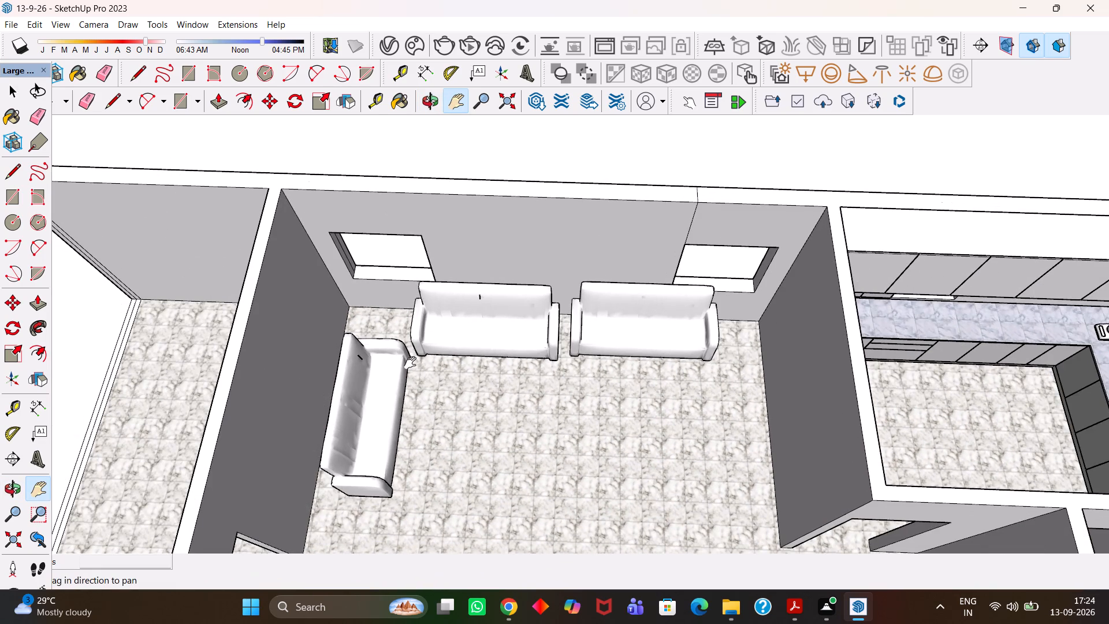
scroll(410, 363, up, 9)
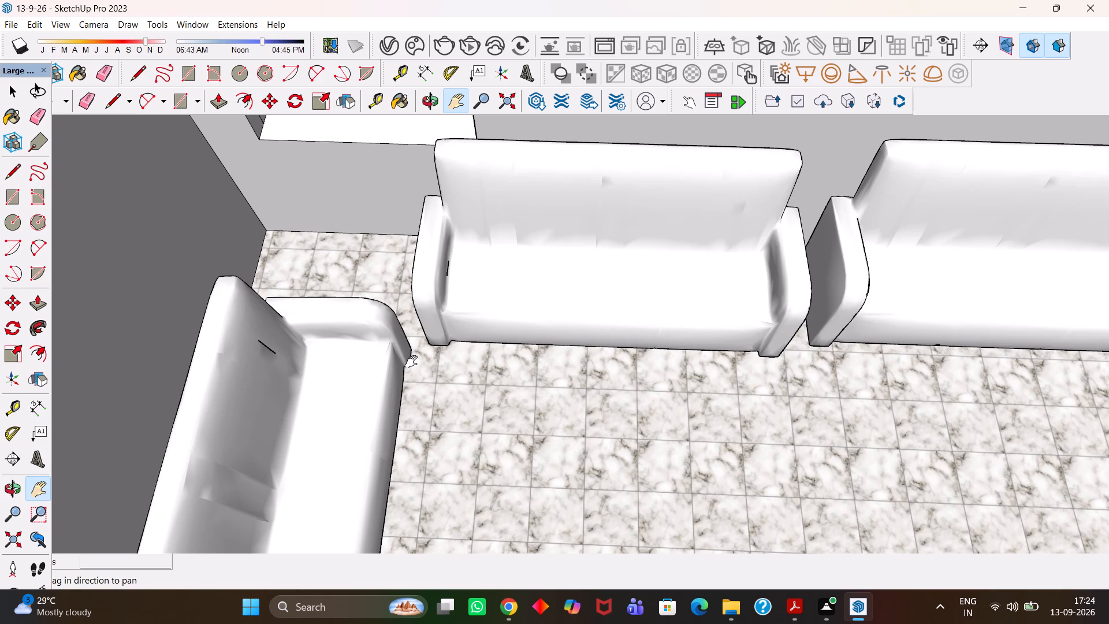
scroll(415, 362, down, 9)
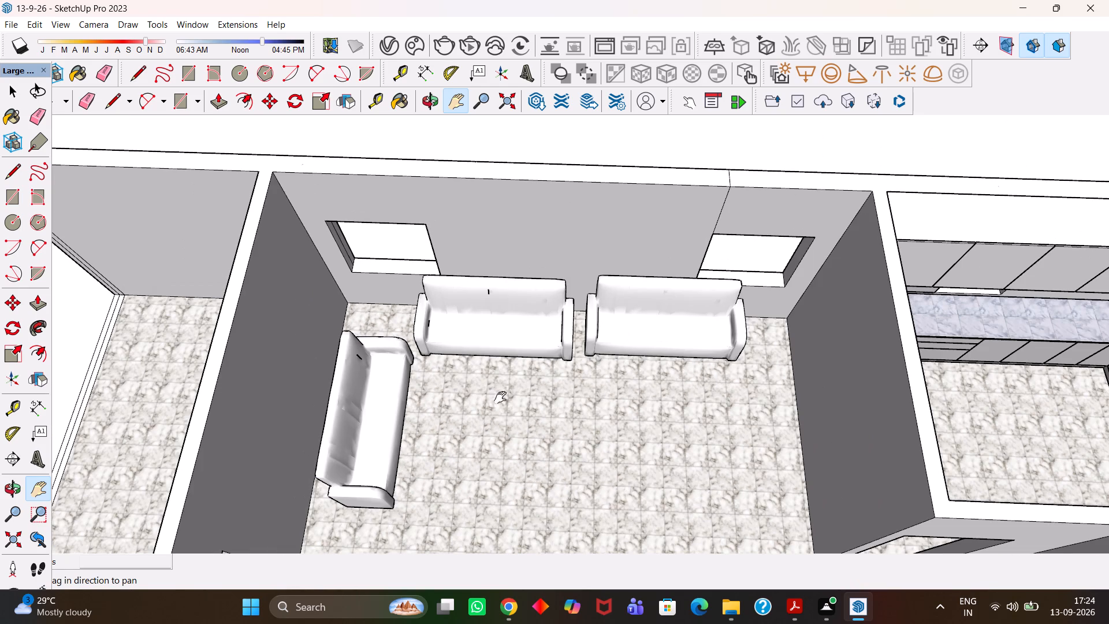
drag(660, 450, 614, 370)
scroll(613, 388, down, 9)
Sample the Color M01 finish from the kitchen base cabinets and paint the long run of upper wall cabinets with it.
drag(857, 399, 641, 414)
scroll(582, 373, up, 7)
middle_drag(554, 391, 588, 325)
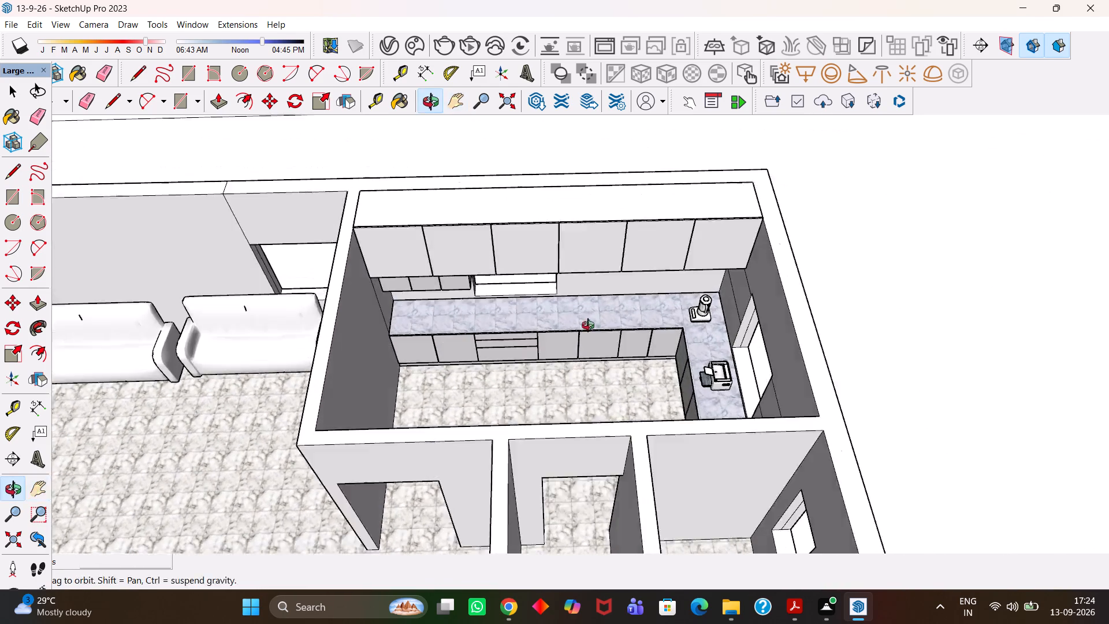
middle_drag(588, 325, 594, 313)
scroll(594, 313, up, 2)
drag(550, 303, 563, 388)
middle_drag(483, 393, 503, 377)
scroll(503, 377, up, 1)
key(b)
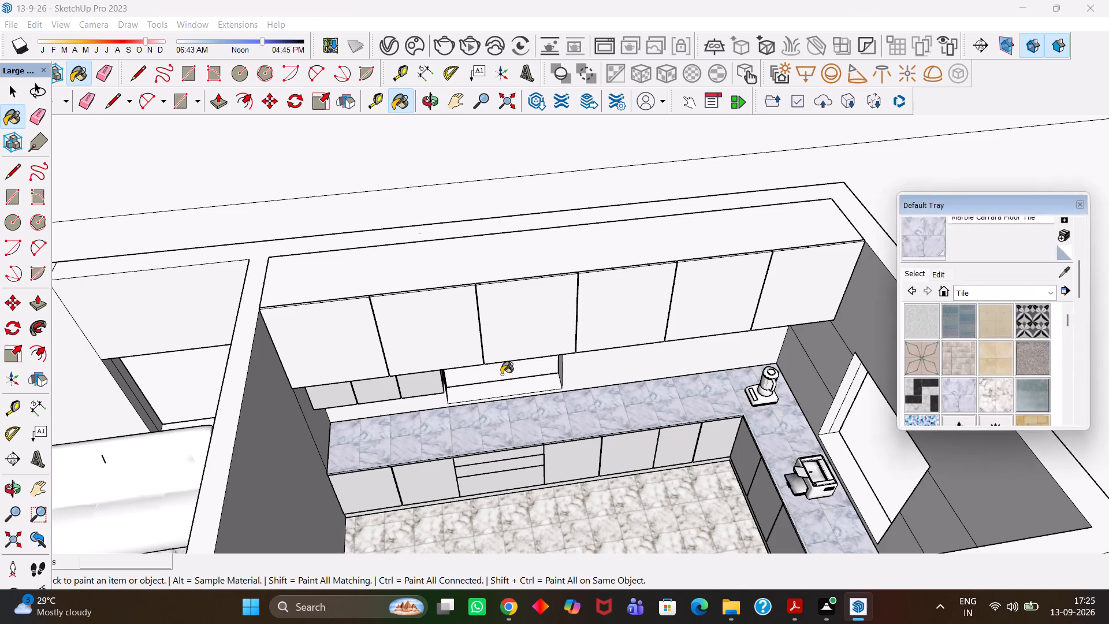
click(1060, 272)
click(627, 451)
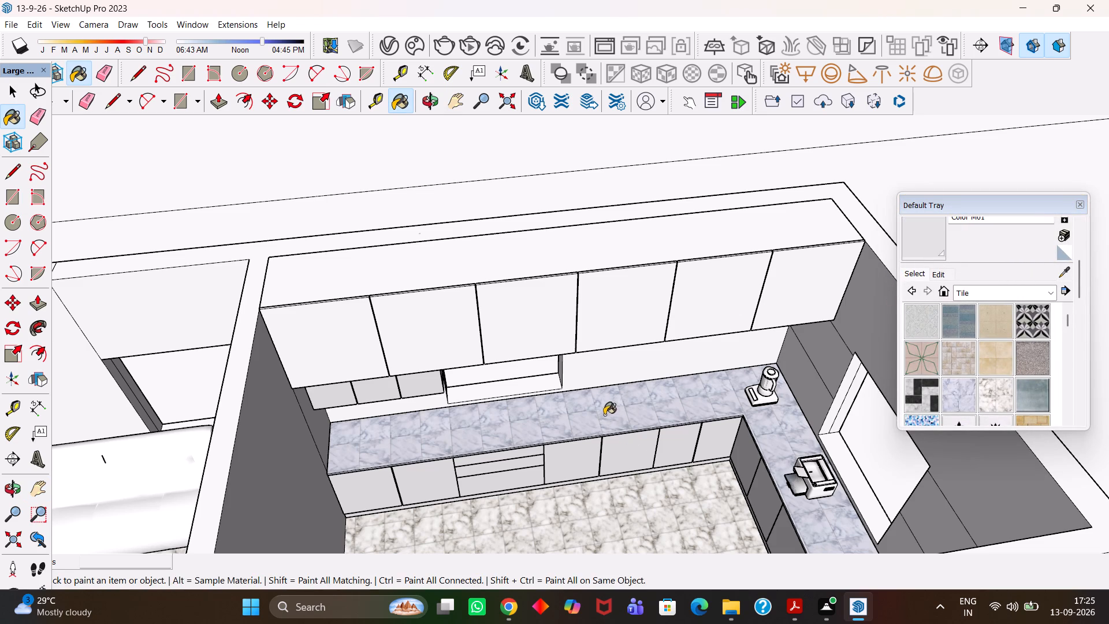
click(692, 302)
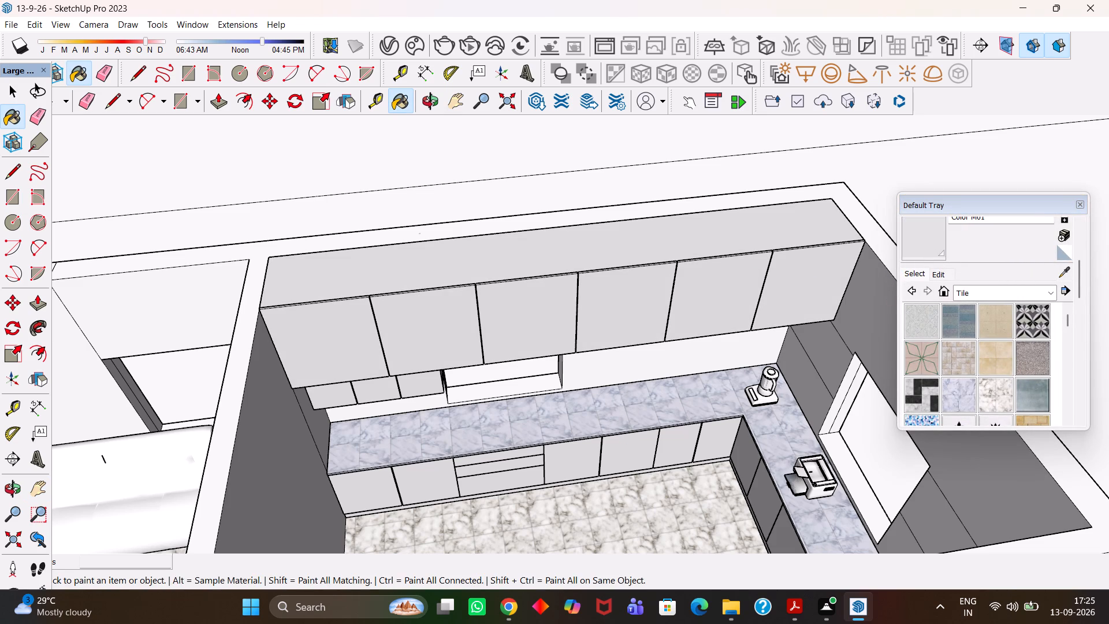
middle_drag(682, 345, 757, 284)
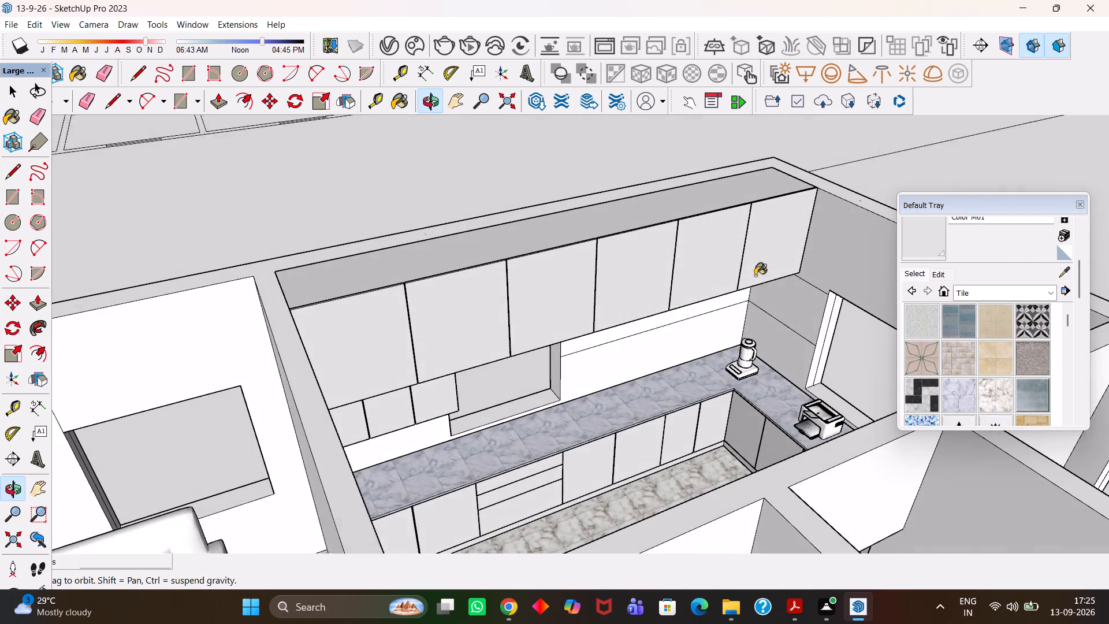
click(1074, 206)
Push/pull the wall strip below the upper cabinets, between the window and the blender corner, outward by 15 inches.
scroll(612, 344, up, 5)
middle_drag(614, 354, 543, 312)
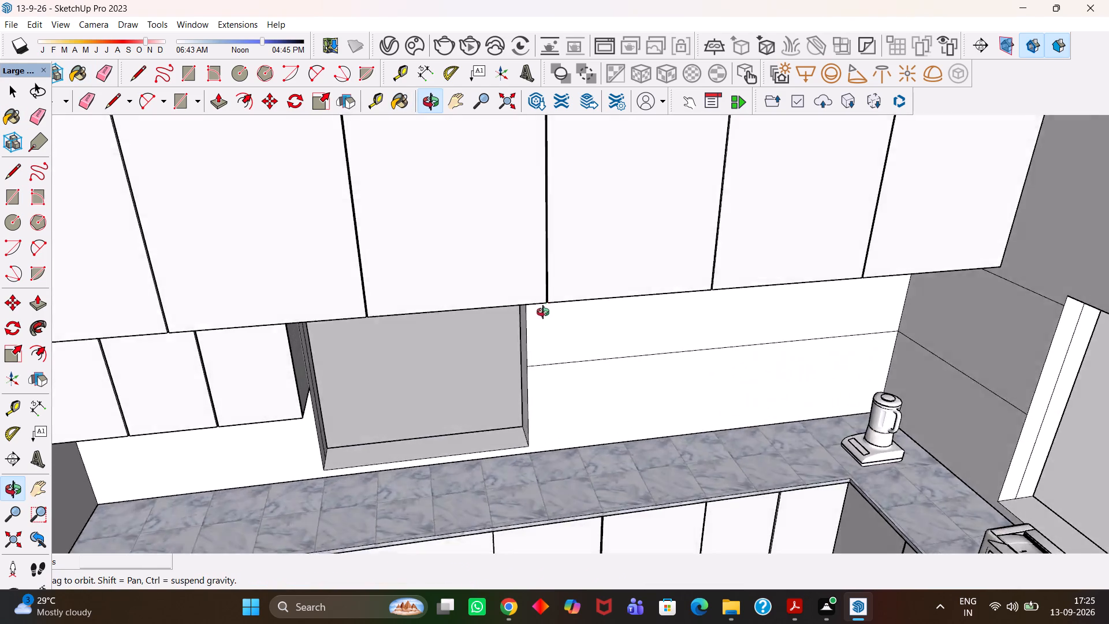
middle_drag(543, 312, 523, 339)
scroll(523, 339, up, 2)
key(space)
click(555, 342)
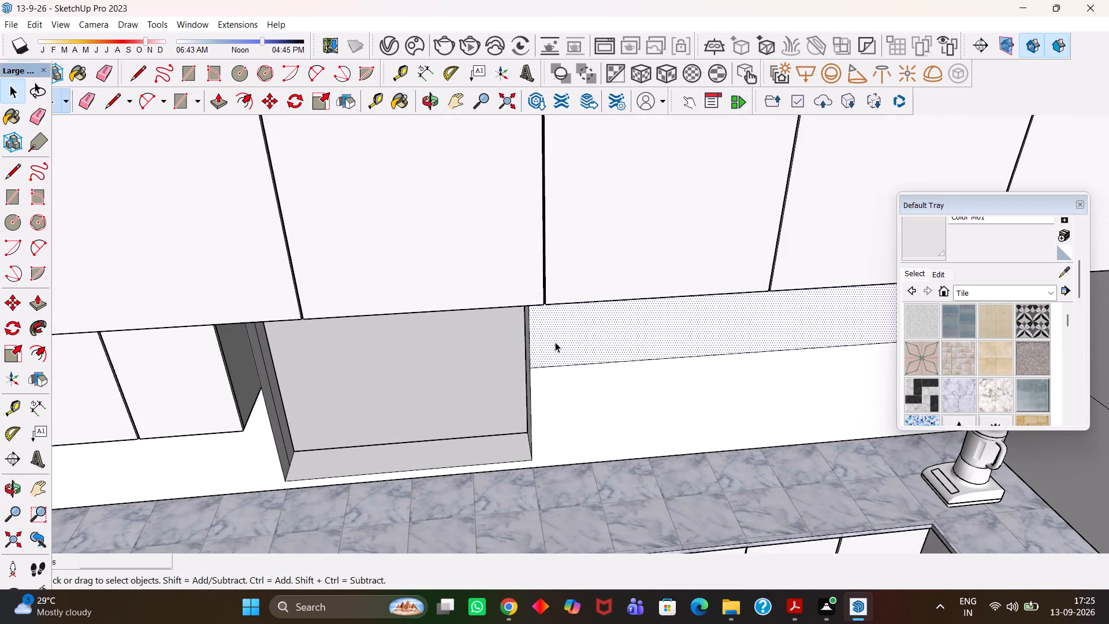
key(p)
click(555, 342)
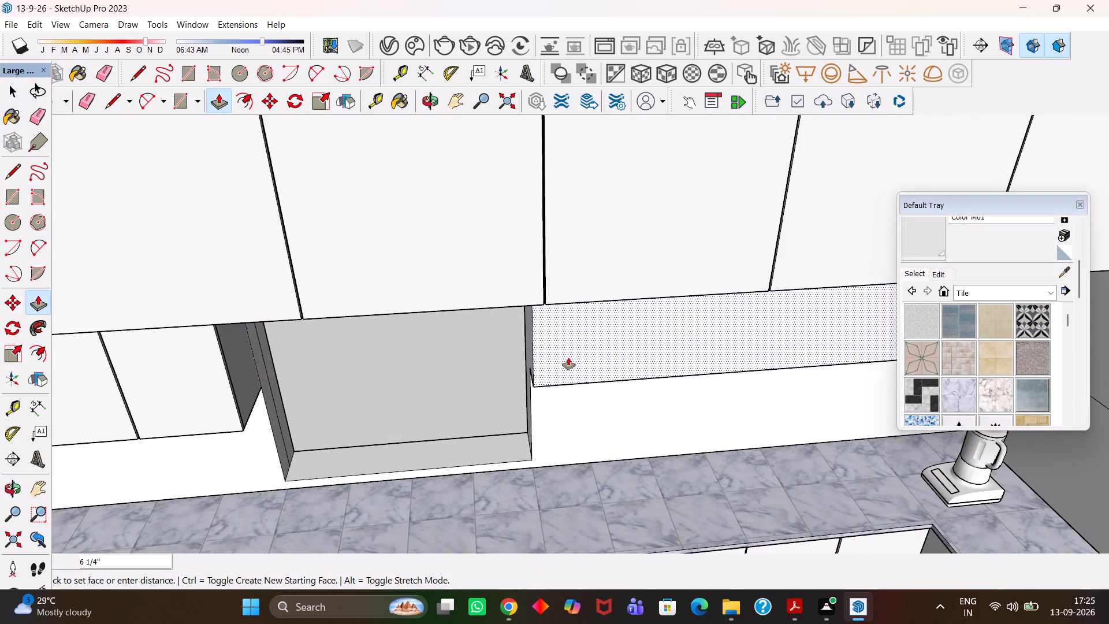
text(15")
key(Return)
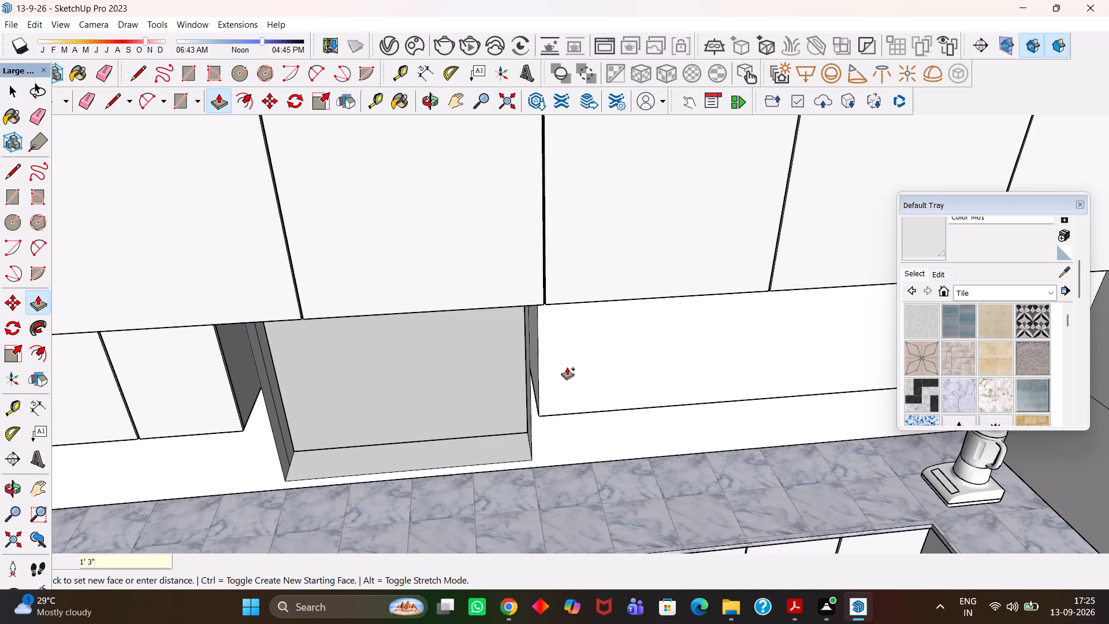
Divide the bottom front edge of the extruded box beneath the upper cabinets into 5 equal segments.
key(h)
middle_drag(575, 401, 511, 376)
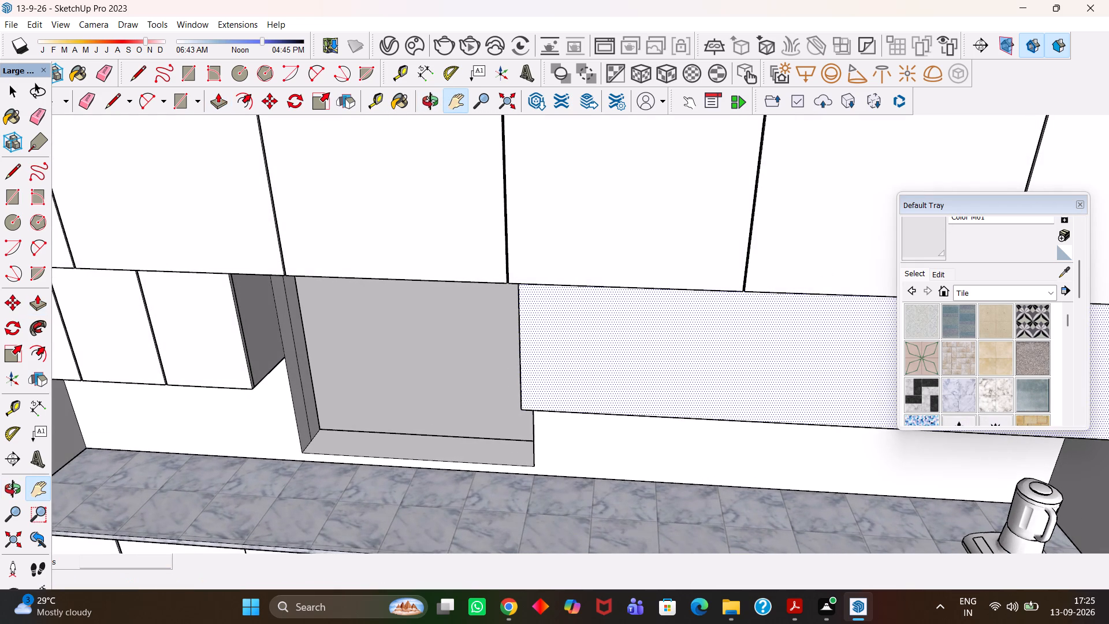
click(1082, 205)
middle_drag(587, 418, 642, 403)
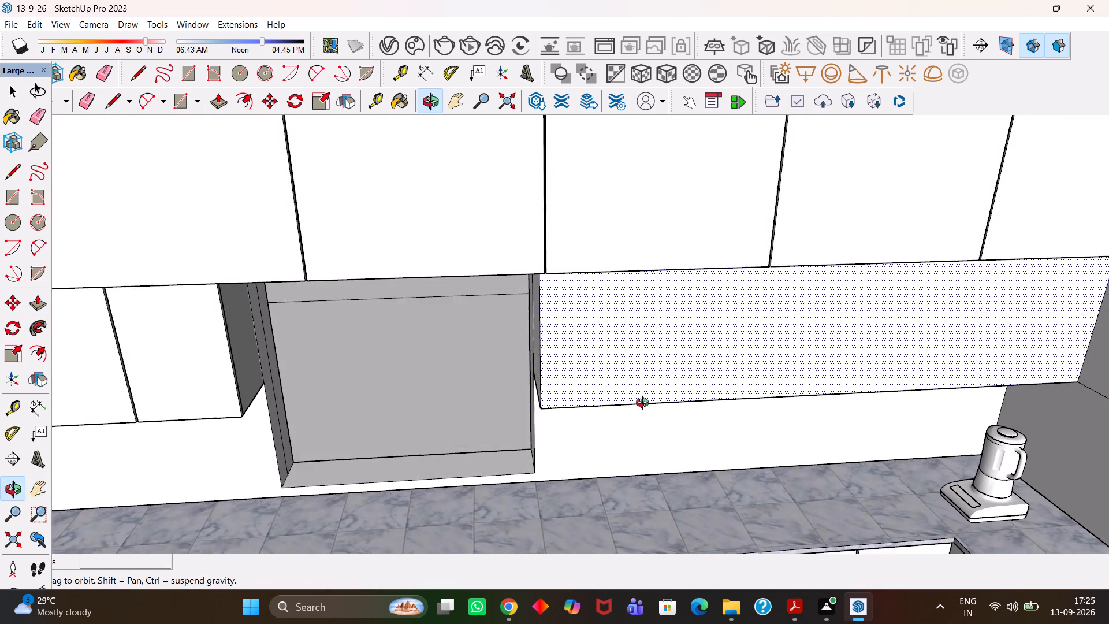
middle_drag(642, 403, 637, 396)
key(h)
drag(692, 393, 617, 381)
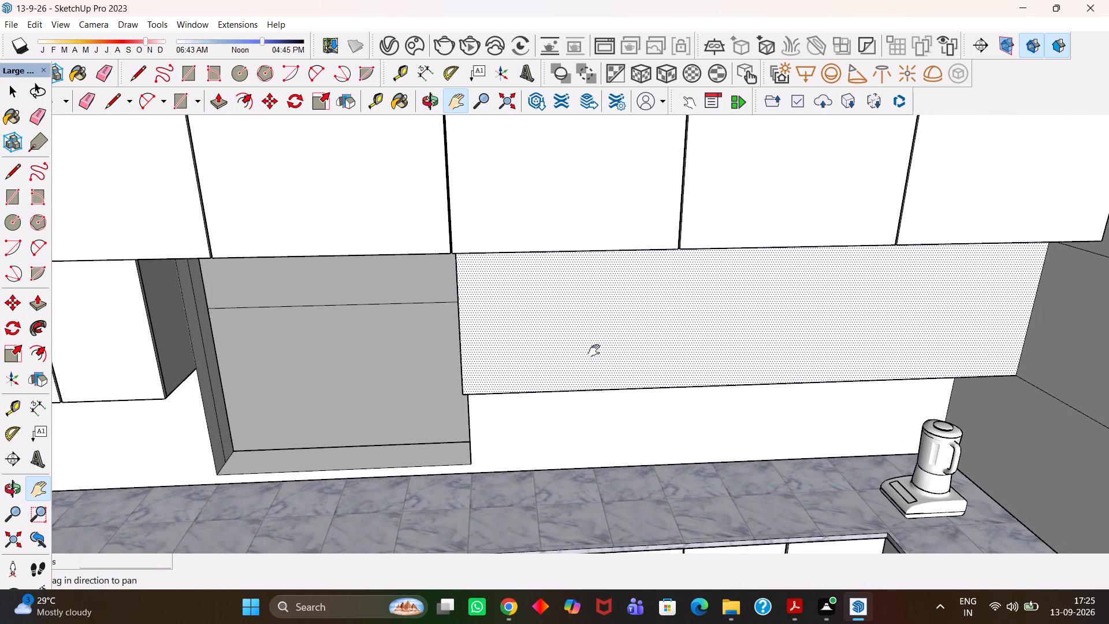
middle_drag(597, 357, 602, 343)
key(space)
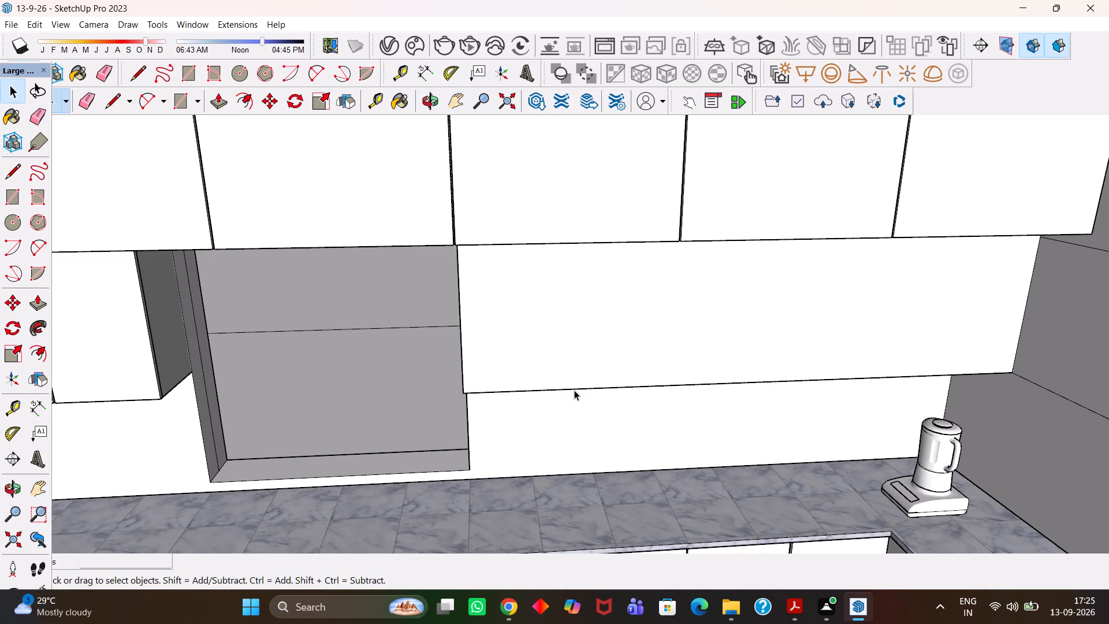
click(572, 389)
right_click(572, 389)
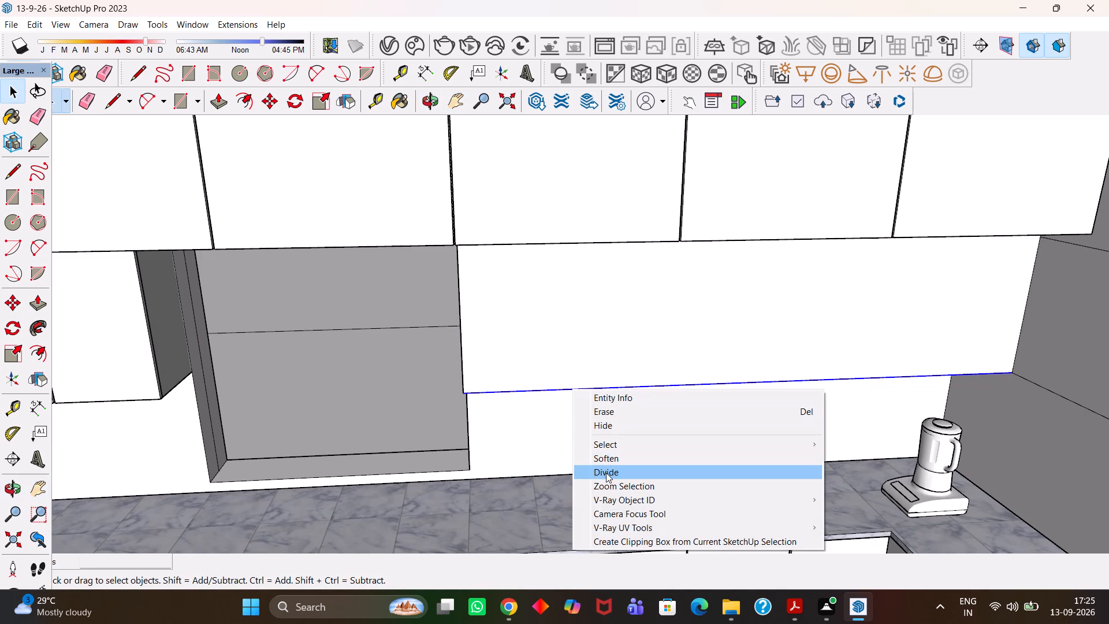
click(606, 473)
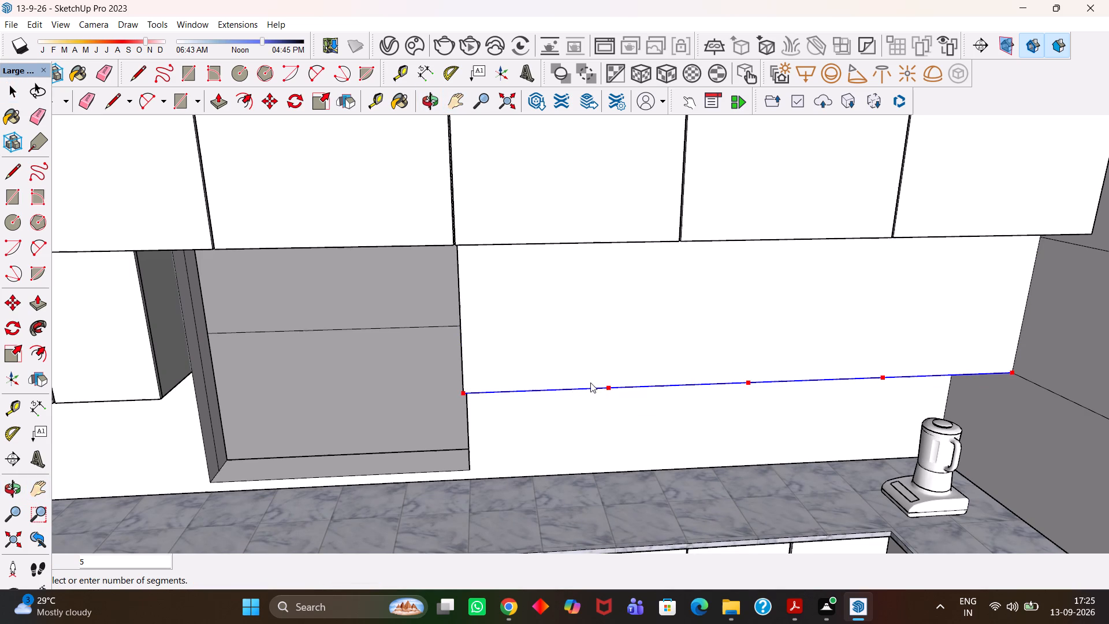
click(583, 381)
click(548, 390)
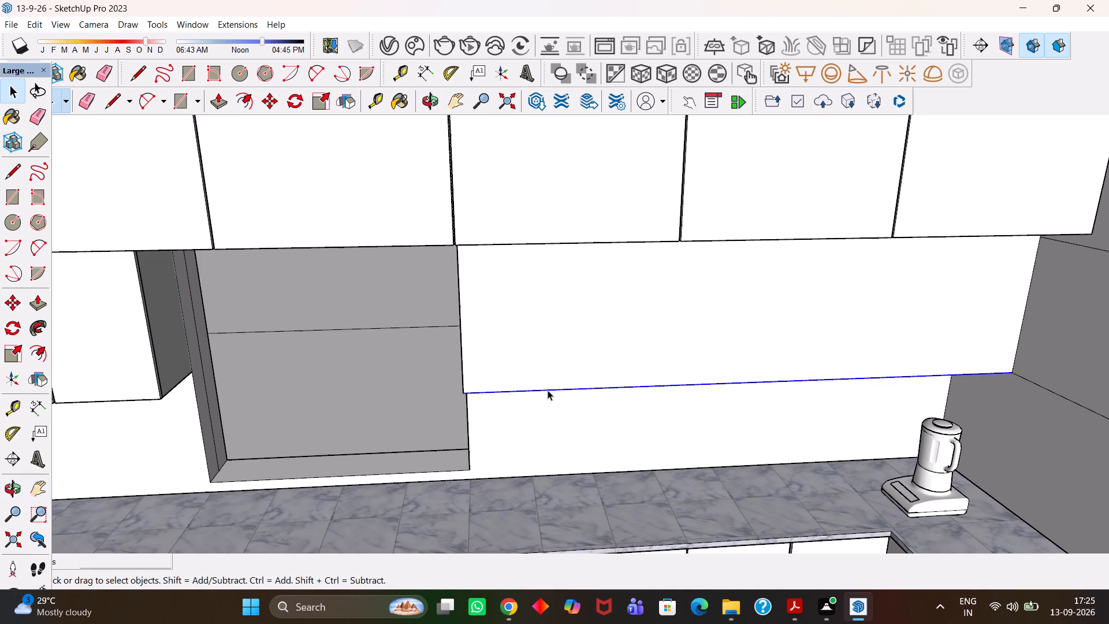
Place a vertical guide at the edge's first division point and draw a 2' 2" vertical line there across the box front.
key(t)
click(460, 342)
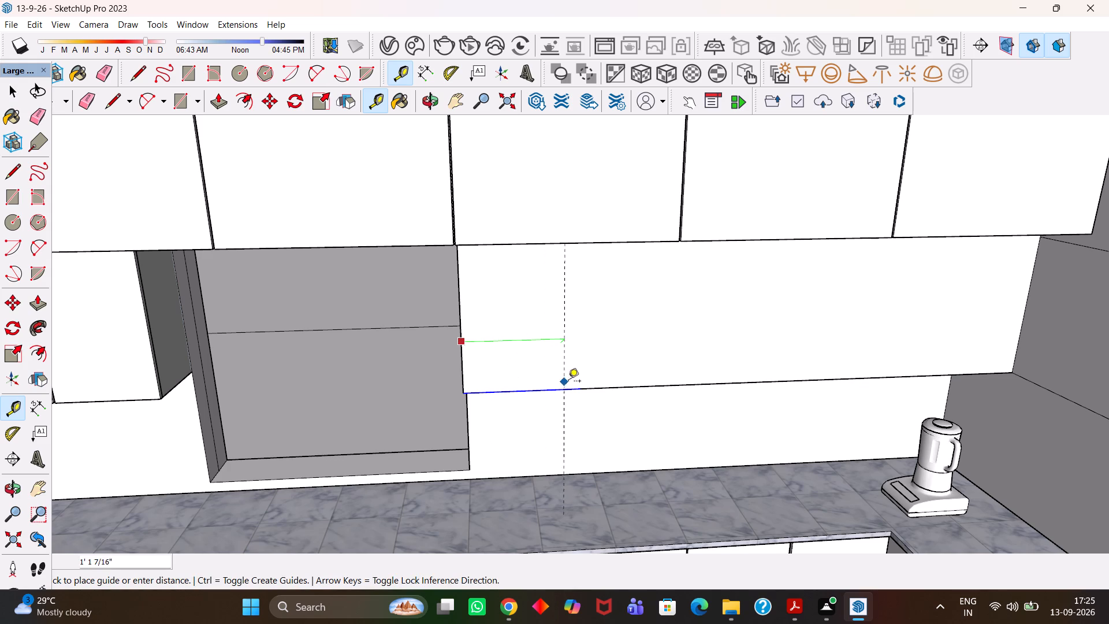
click(585, 387)
scroll(585, 387, up, 2)
key(l)
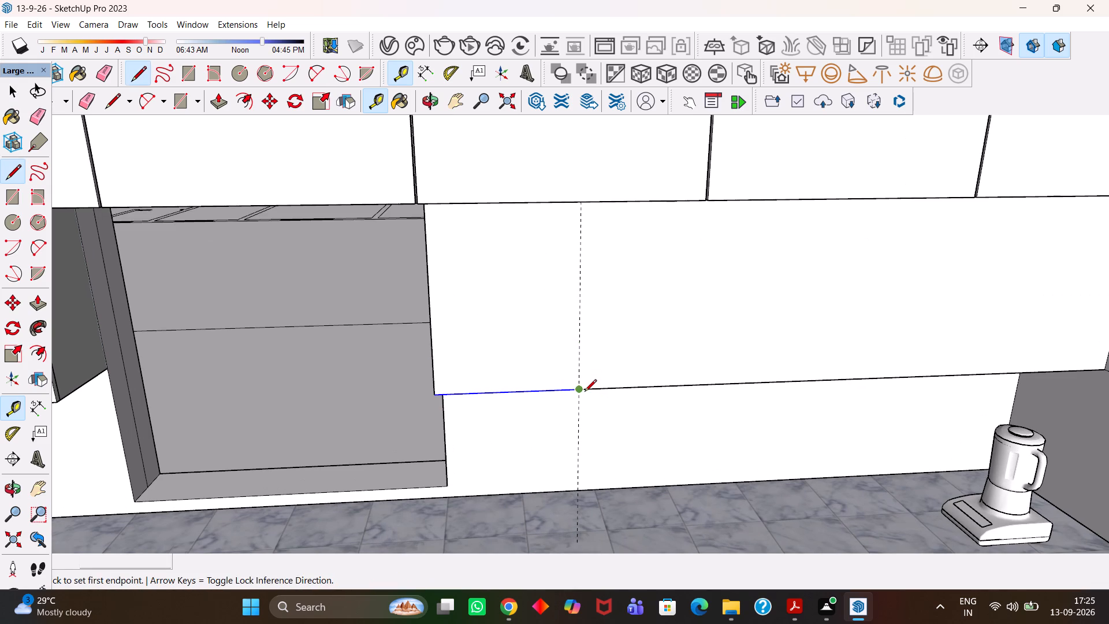
click(585, 393)
middle_drag(589, 257, 565, 174)
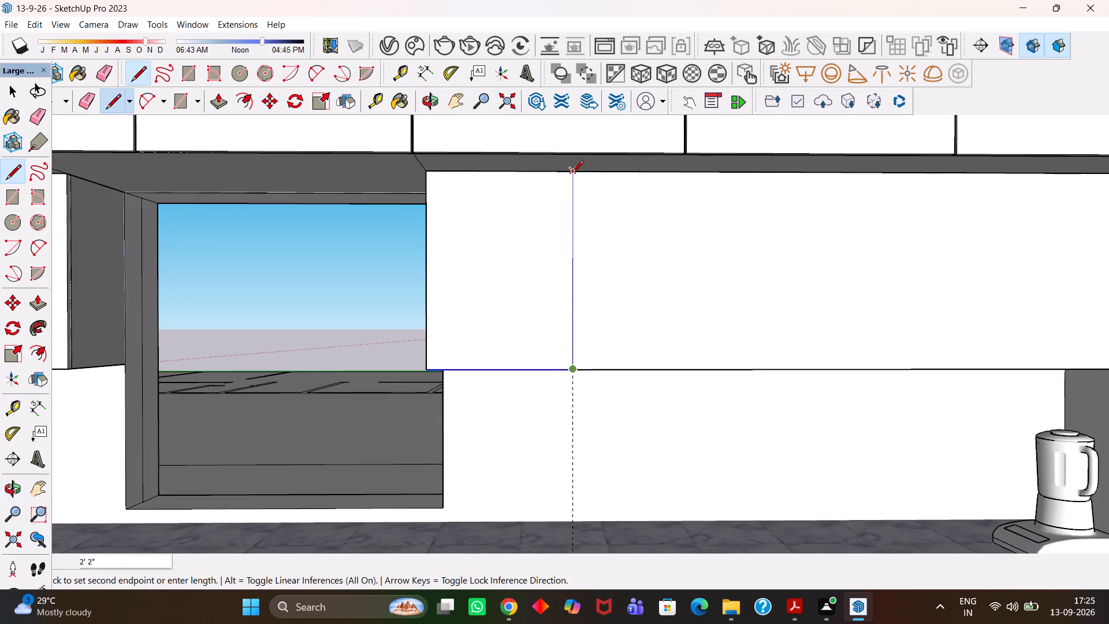
click(572, 173)
Copy the narrow front face beside the window to a free spot seen through the window opening.
key(space)
click(501, 300)
scroll(501, 300, down, 2)
middle_drag(501, 300, 501, 411)
scroll(501, 411, down, 1)
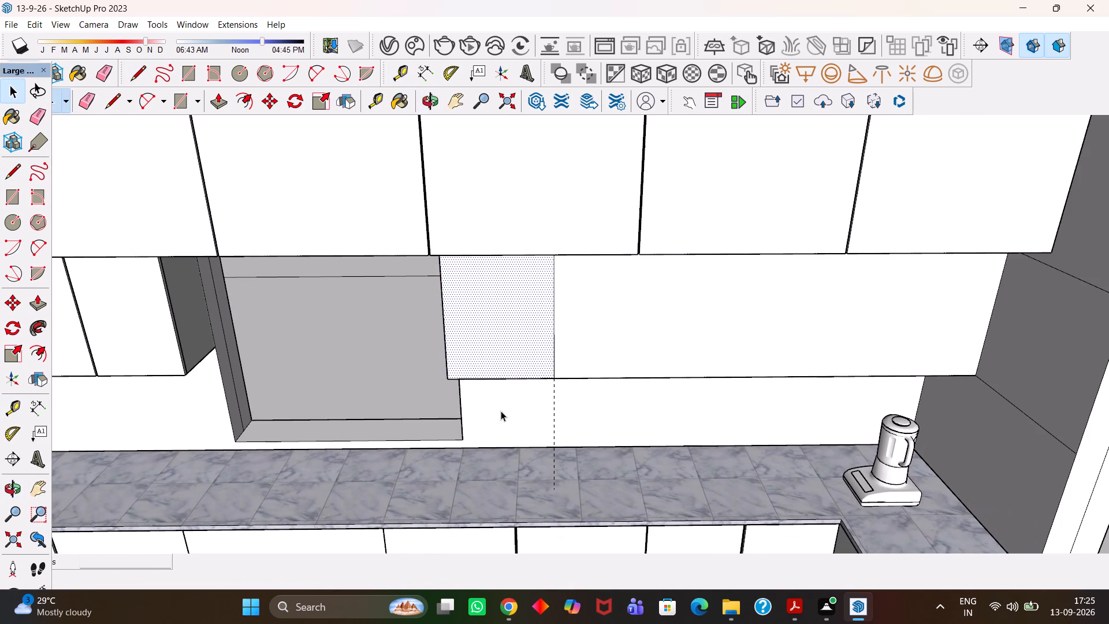
key(m)
click(506, 365)
click(374, 388)
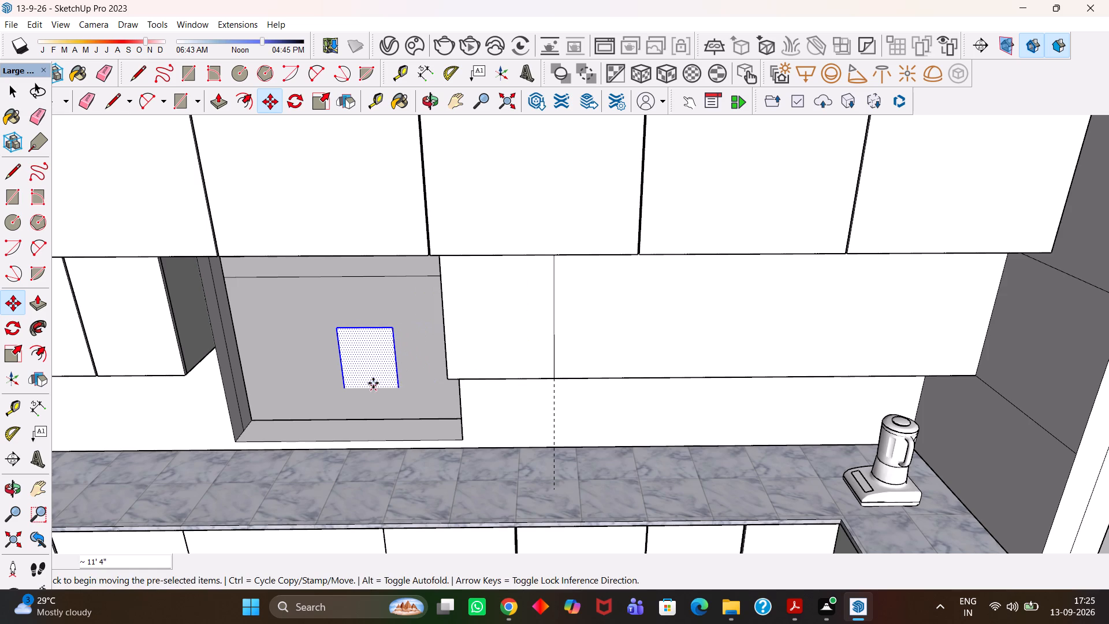
Push/pull the copied door face to 18 mm thick and make the whole panel a group.
key(p)
click(372, 367)
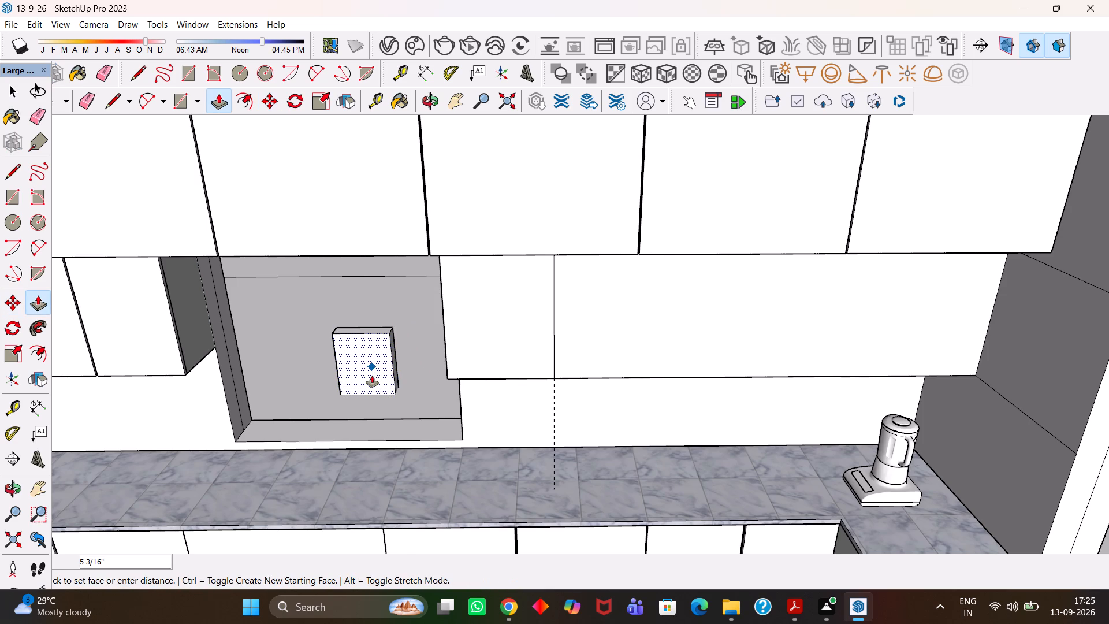
text(18mm)
key(Return)
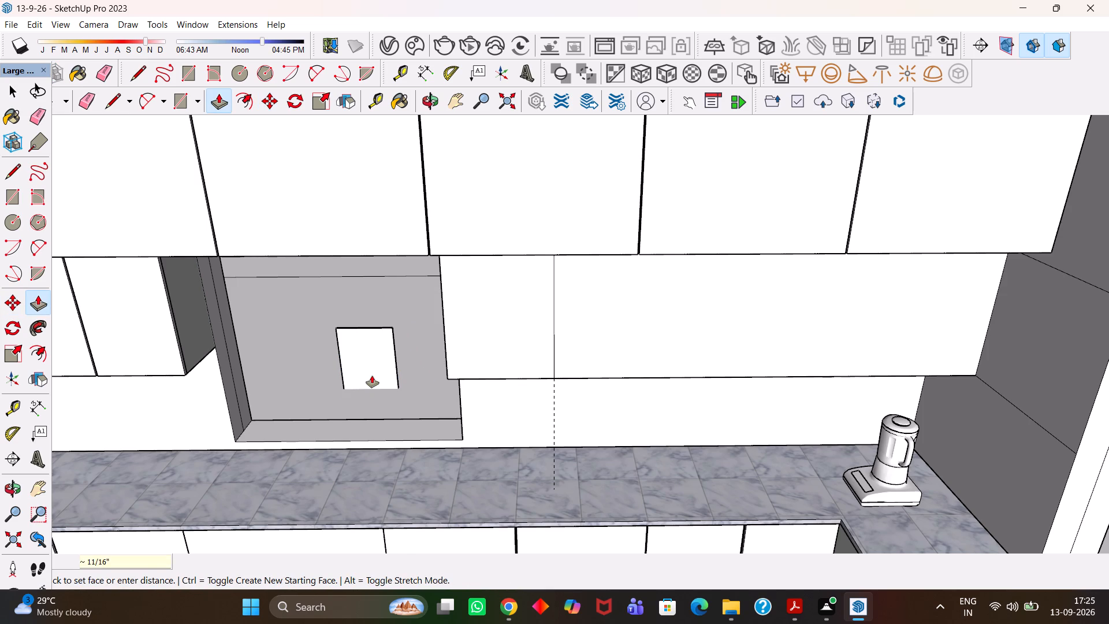
key(space)
triple_click(371, 367)
right_click(371, 367)
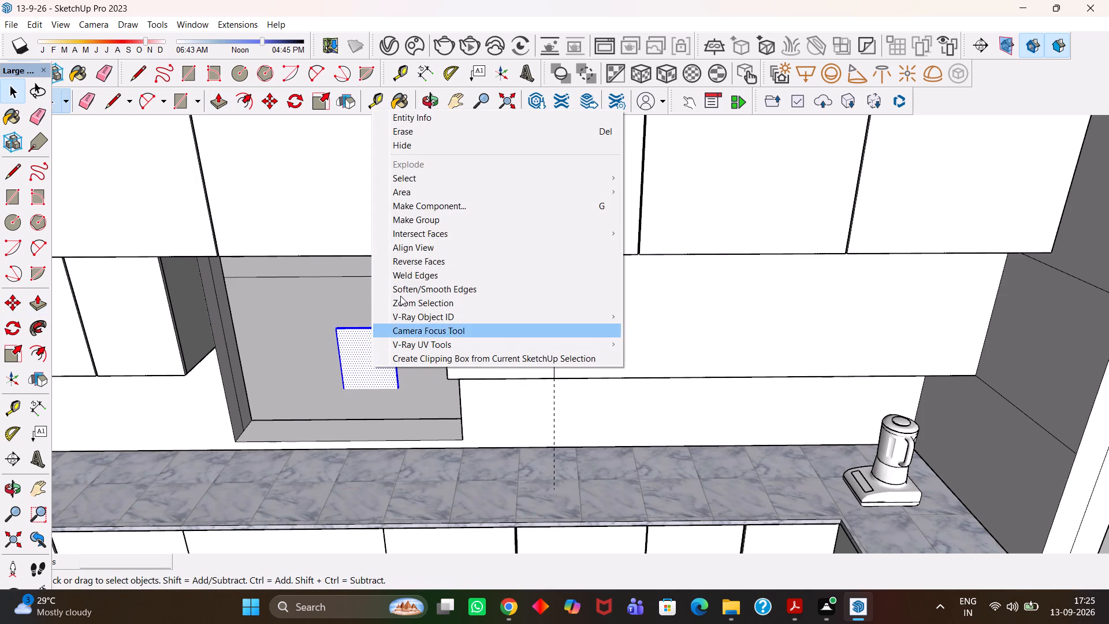
click(426, 222)
Move the grouped door panel onto the box front beside the window, aligning its bottom corner with the box's bottom corner at the window end.
key(m)
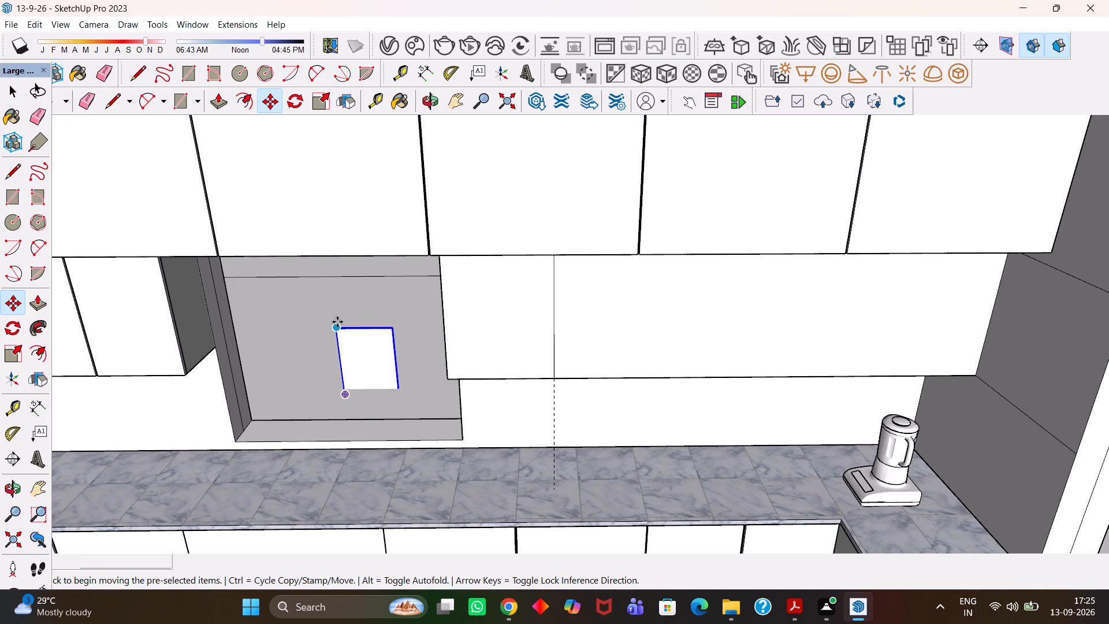
click(337, 322)
click(449, 304)
scroll(449, 317, up, 3)
middle_drag(492, 374, 552, 376)
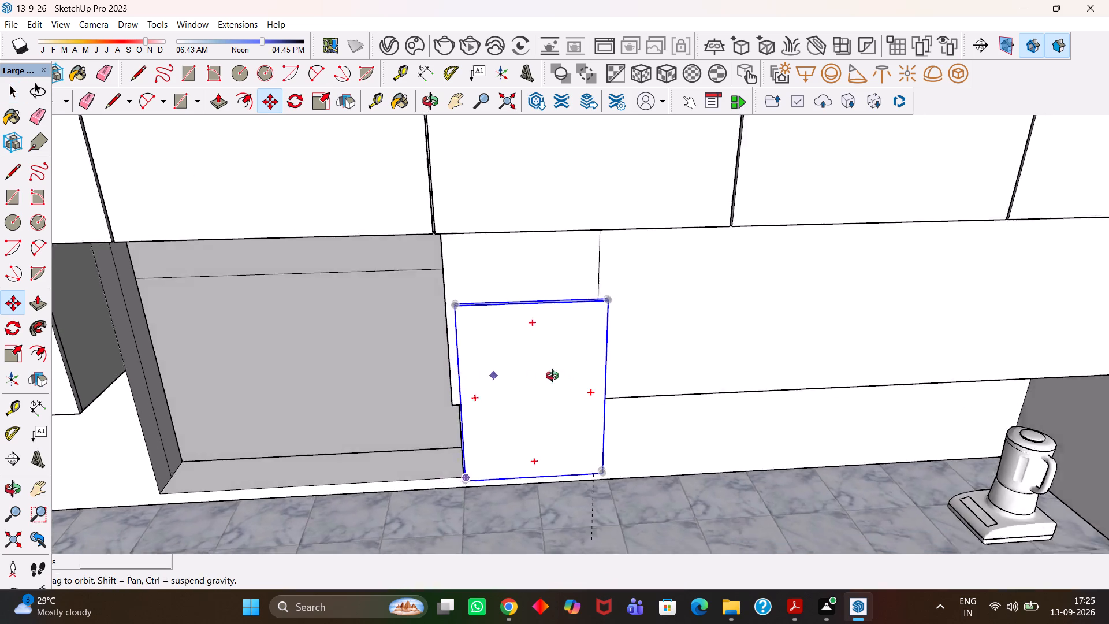
middle_drag(552, 376, 657, 333)
scroll(537, 476, up, 2)
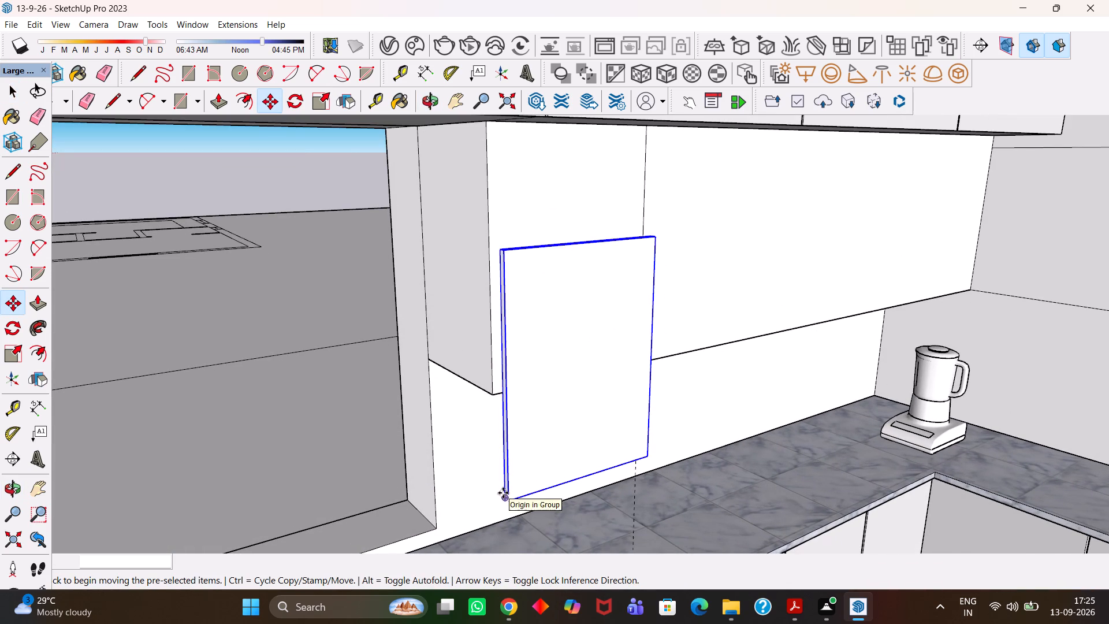
click(501, 496)
click(492, 395)
scroll(496, 387, up, 2)
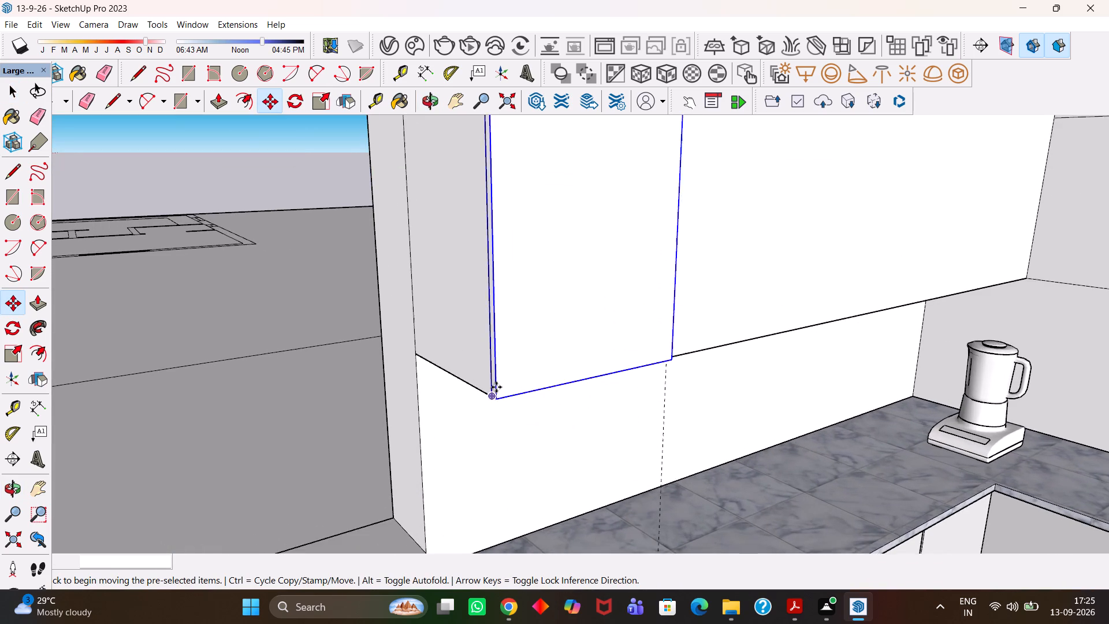
scroll(496, 387, up, 9)
scroll(503, 400, down, 10)
Inside the door group, push/pull the side face next to the vertical guide inward by 5 mm.
key(h)
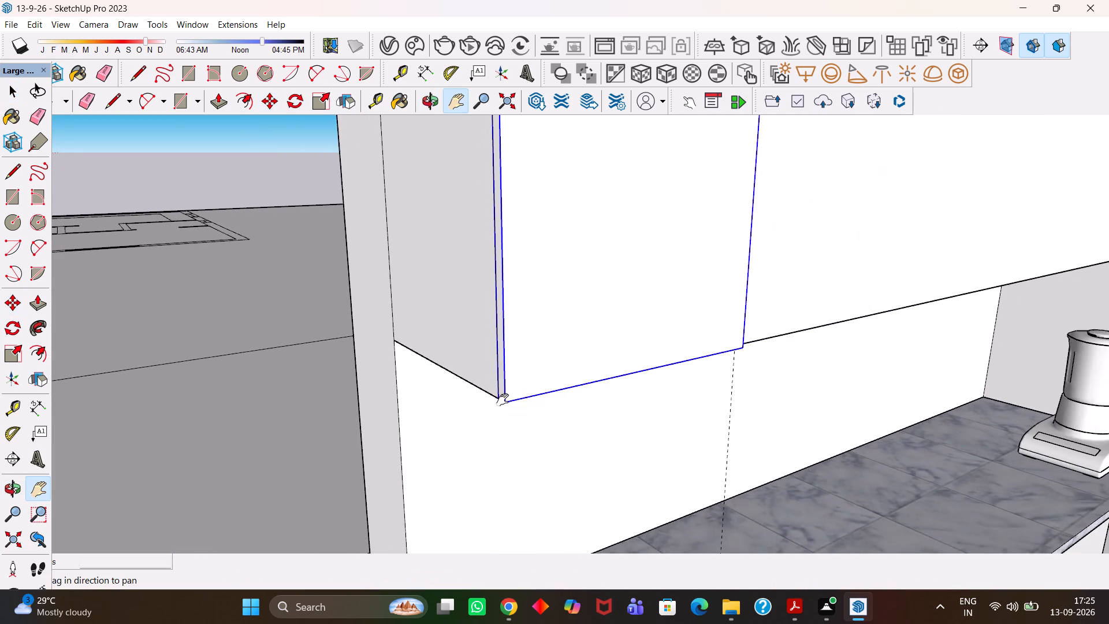
scroll(503, 400, down, 6)
middle_drag(593, 419, 429, 439)
scroll(429, 439, down, 1)
key(h)
scroll(486, 385, up, 6)
key(m)
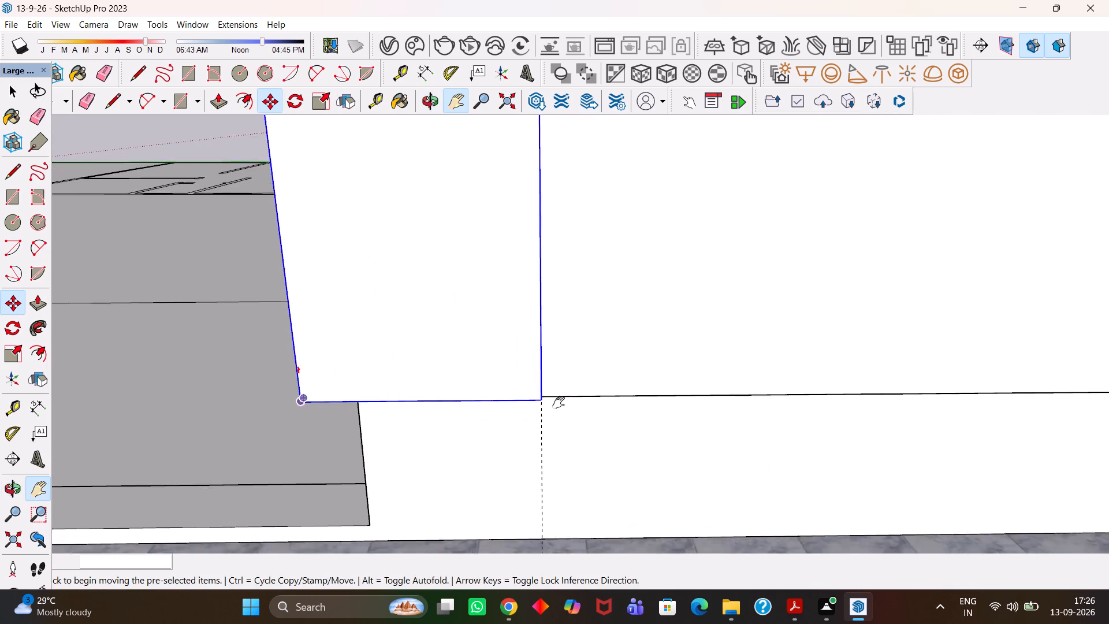
scroll(559, 403, up, 4)
middle_drag(552, 397, 486, 375)
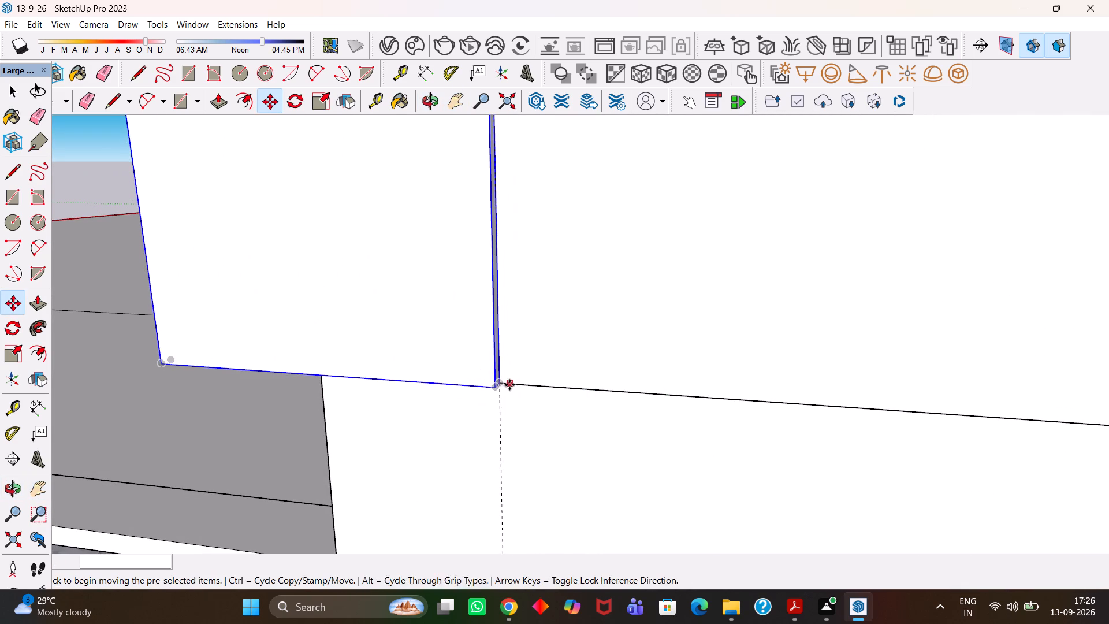
scroll(507, 383, up, 2)
middle_drag(515, 374, 466, 388)
scroll(467, 388, up, 3)
key(space)
double_click(470, 346)
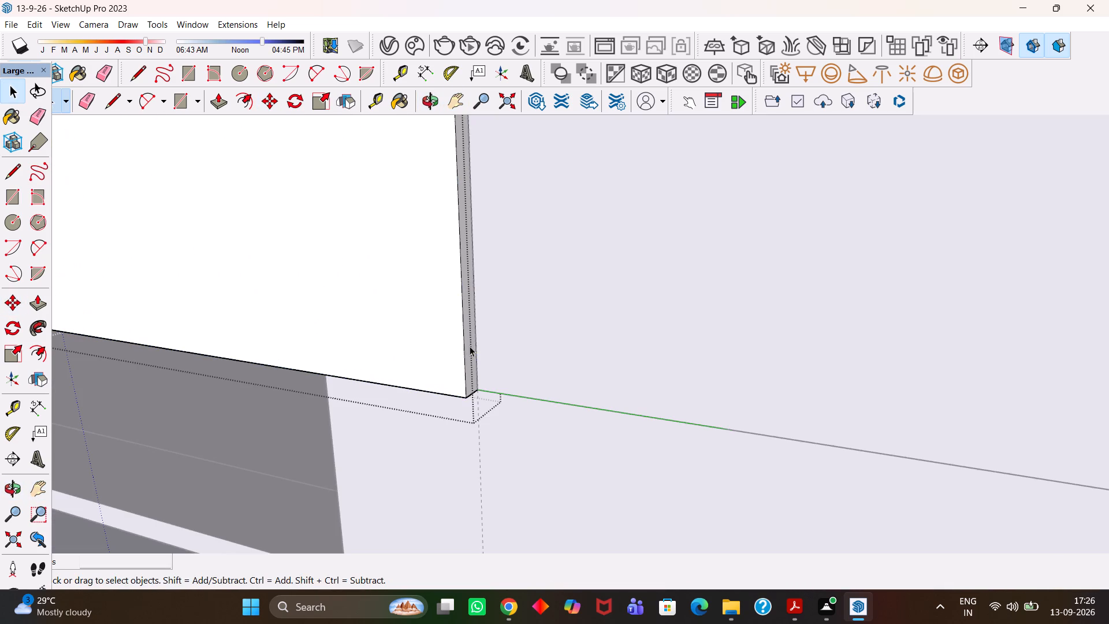
click(470, 336)
key(p)
click(470, 336)
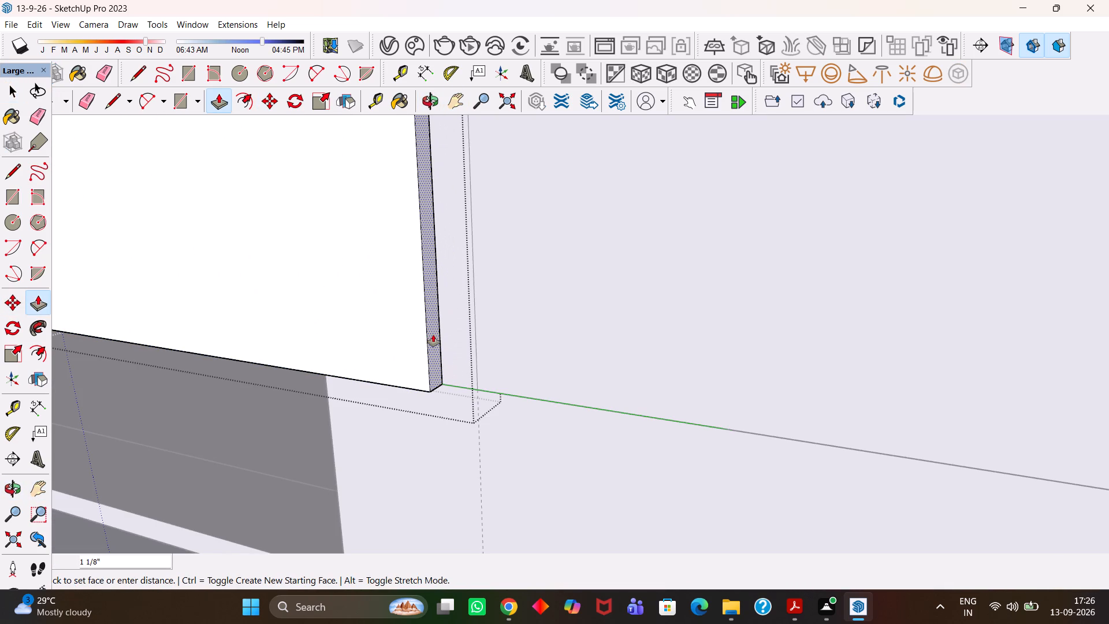
text(5mm)
key(Return)
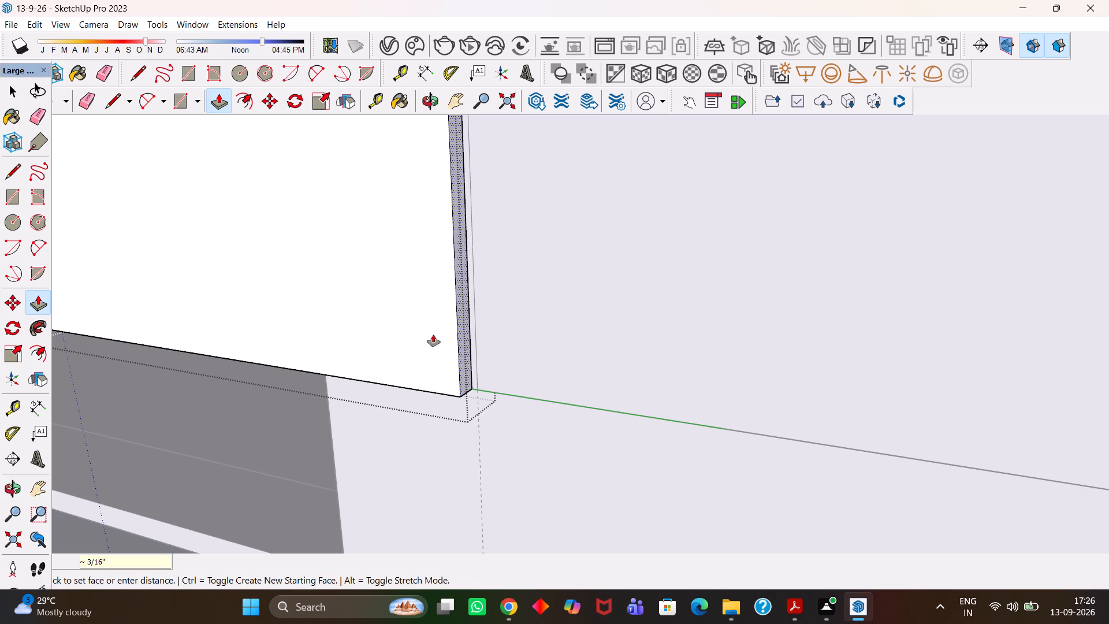
key(h)
scroll(433, 335, down, 10)
middle_drag(421, 304, 495, 333)
key(space)
click(174, 324)
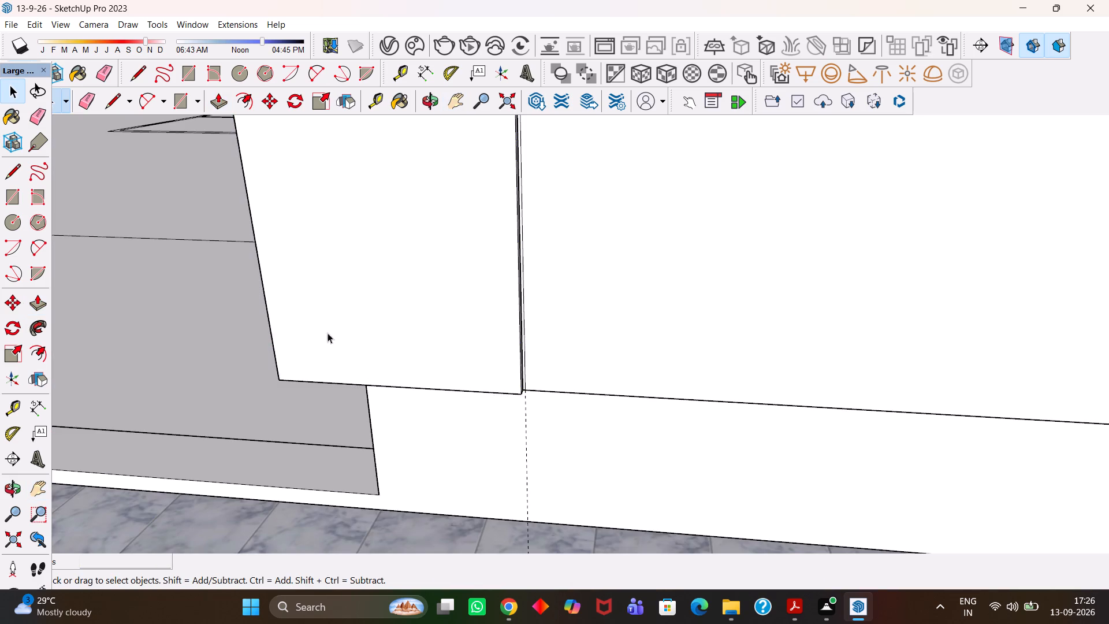
Copy the door panel from the division point to the far end of the box and divide the distance into 4 evenly spaced copies.
click(462, 358)
middle_drag(537, 373, 468, 346)
key(m)
scroll(488, 354, up, 4)
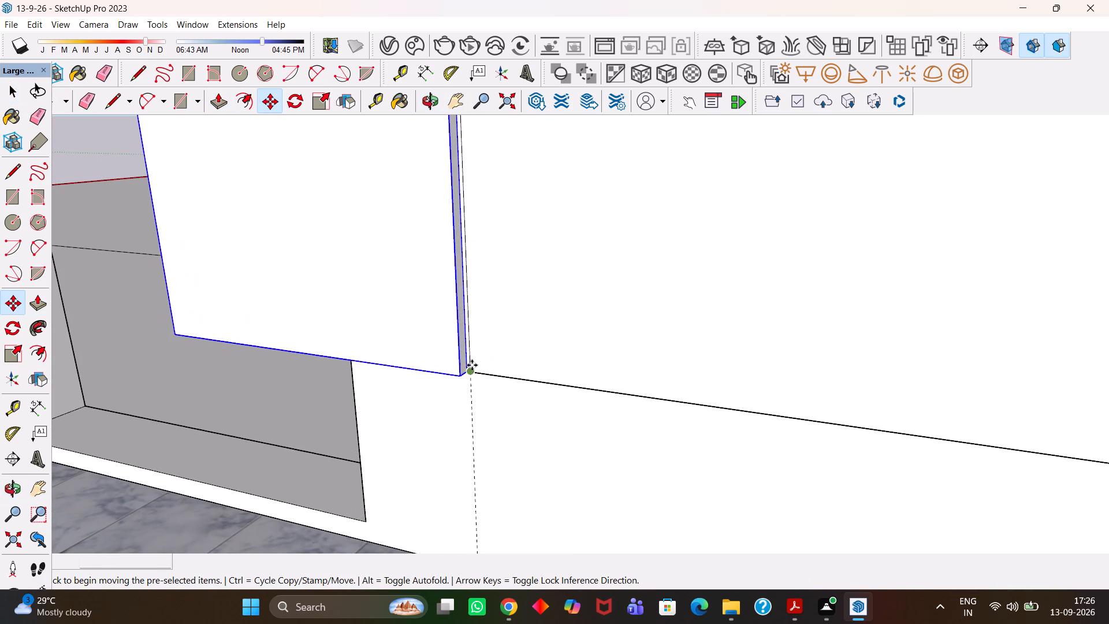
click(465, 370)
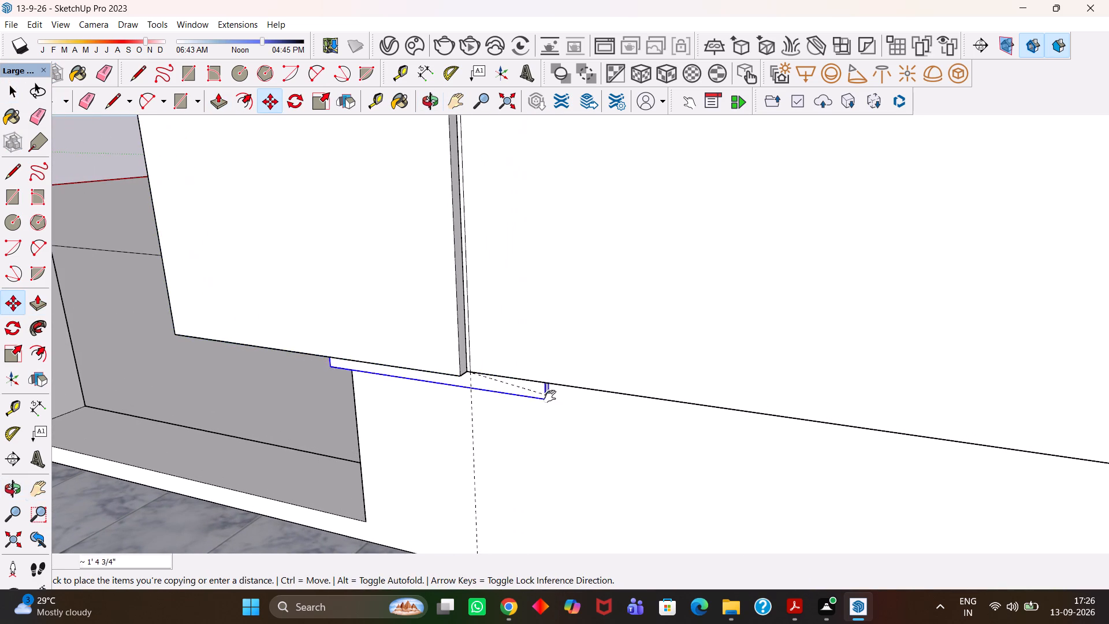
key(h)
scroll(552, 398, down, 3)
middle_drag(602, 398, 635, 404)
scroll(635, 404, down, 2)
key(j)
key(h)
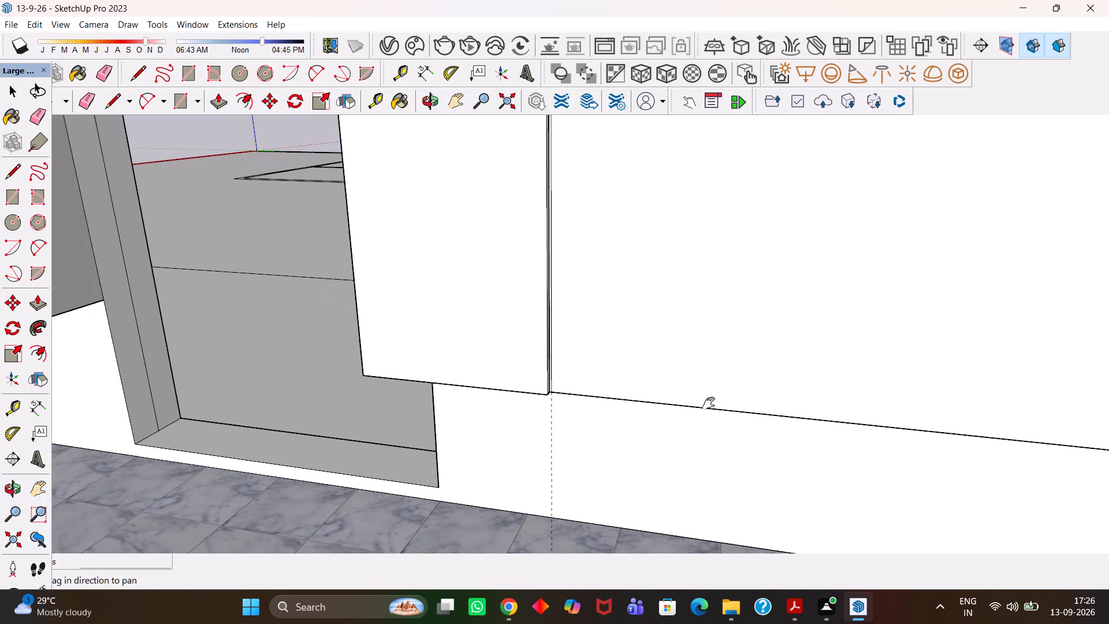
drag(722, 400, 489, 381)
scroll(488, 384, down, 3)
middle_drag(500, 388, 535, 388)
scroll(530, 388, up, 2)
drag(742, 408, 383, 406)
middle_click(546, 407)
key(Escape)
click(820, 432)
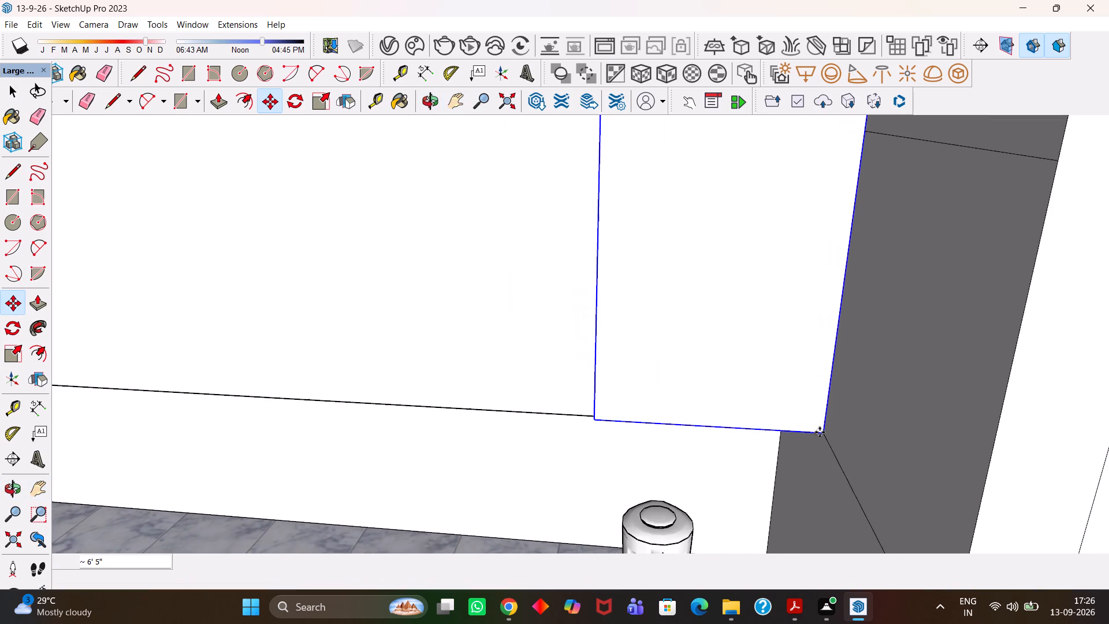
text(/4)
key(Return)
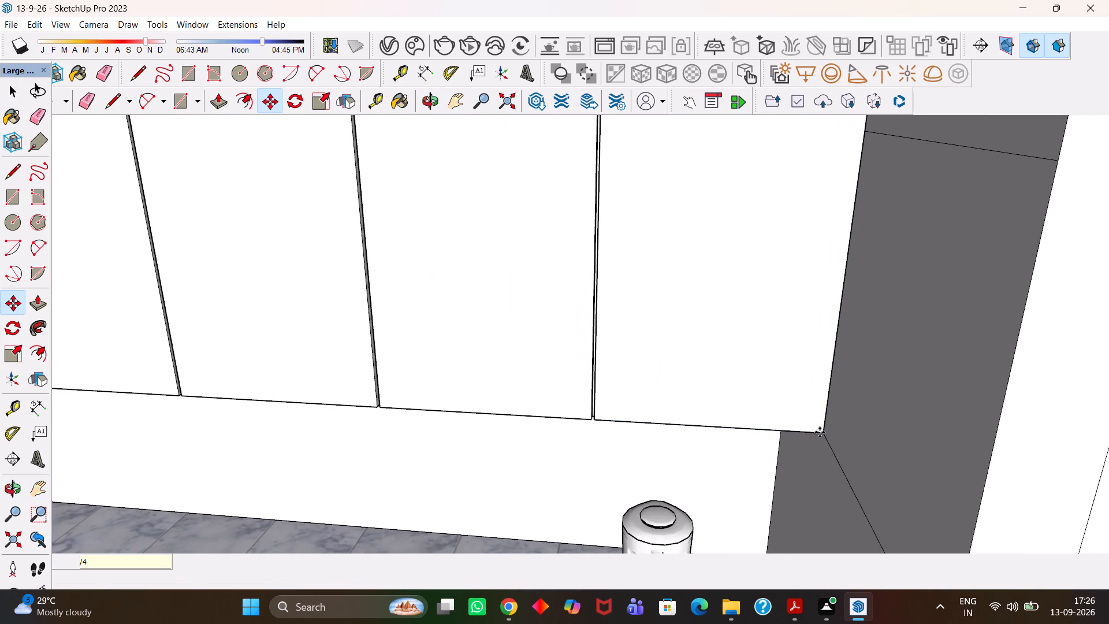
Erase the vertical dashed guide below the new row of doors.
key(h)
scroll(797, 427, down, 5)
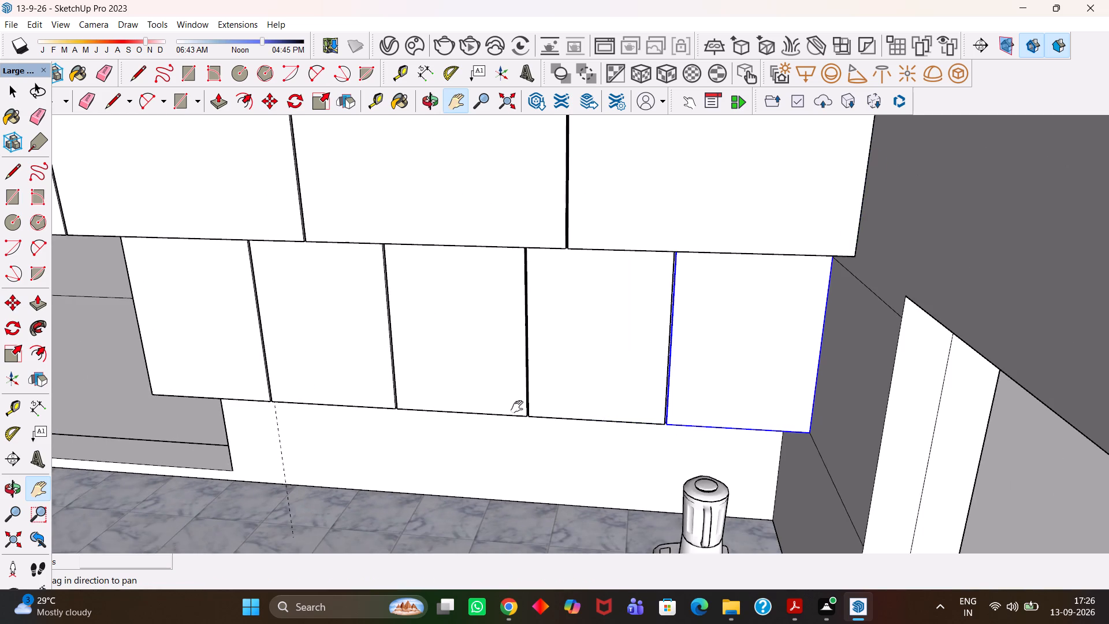
drag(524, 407, 708, 408)
drag(471, 409, 667, 408)
middle_drag(590, 418, 615, 378)
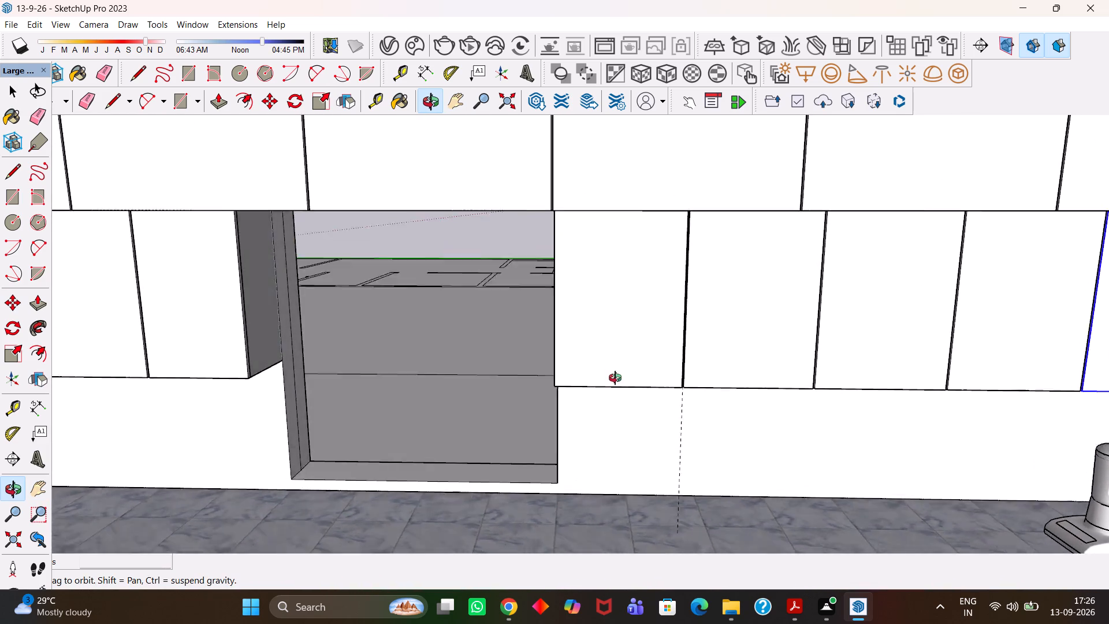
middle_drag(615, 378, 649, 344)
key(space)
click(478, 298)
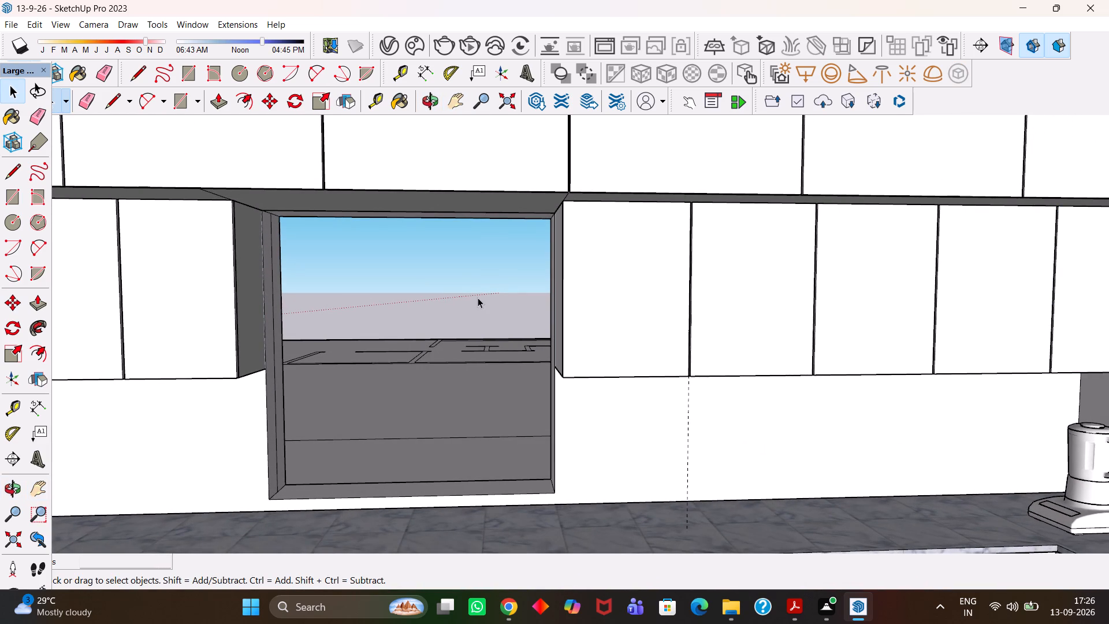
key(h)
scroll(630, 322, down, 3)
scroll(850, 373, up, 2)
drag(983, 379, 952, 379)
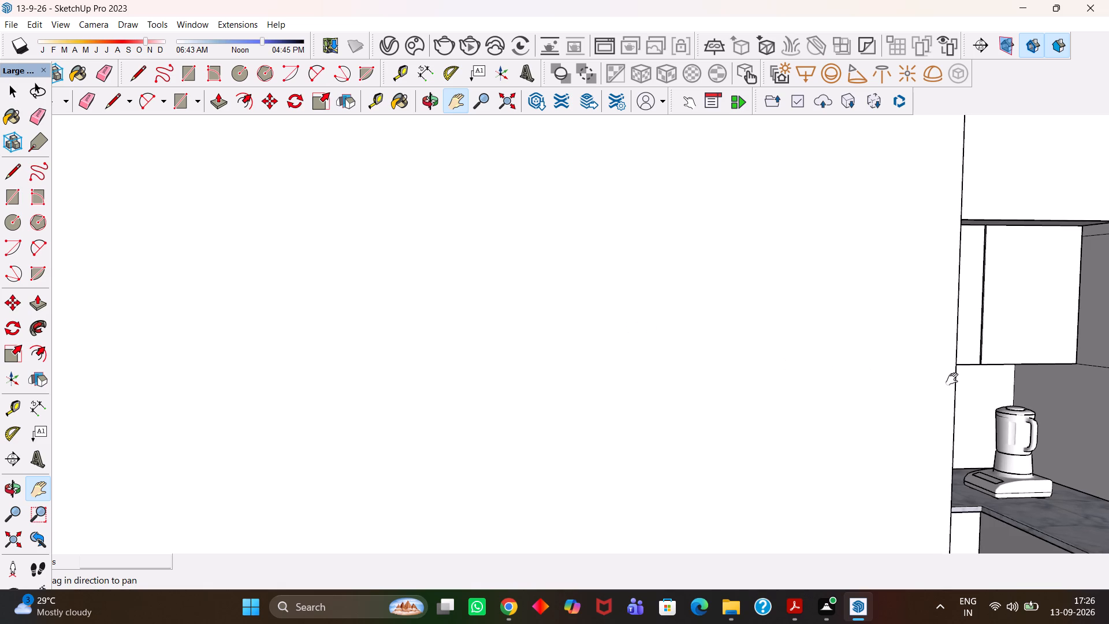
drag(952, 379, 891, 407)
scroll(566, 392, up, 2)
middle_drag(501, 396, 614, 418)
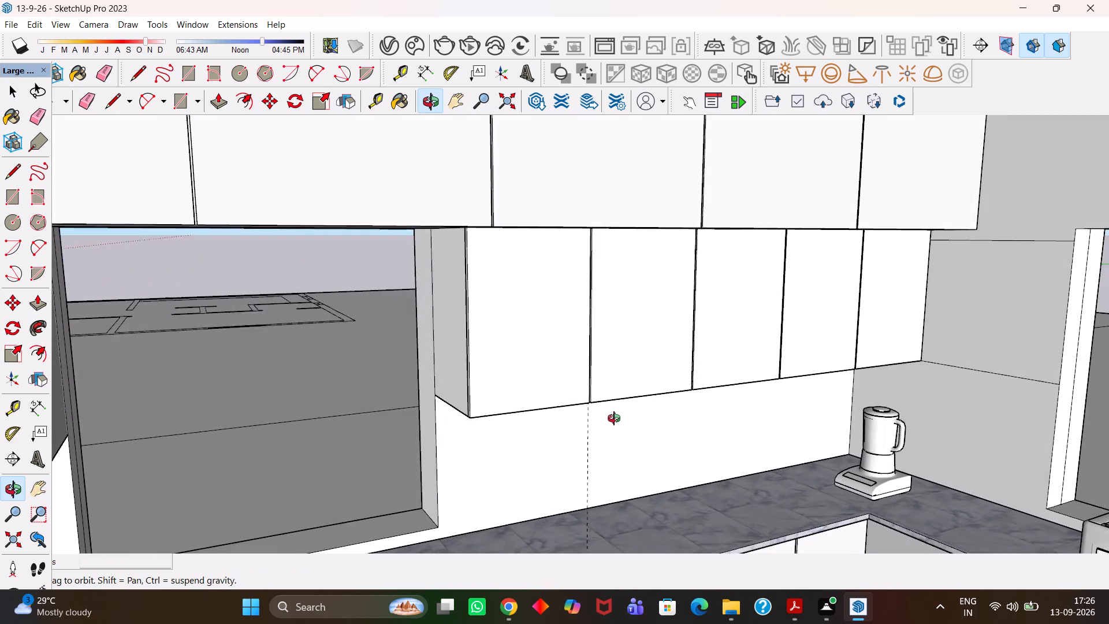
middle_drag(614, 418, 604, 413)
key(e)
drag(575, 451, 591, 452)
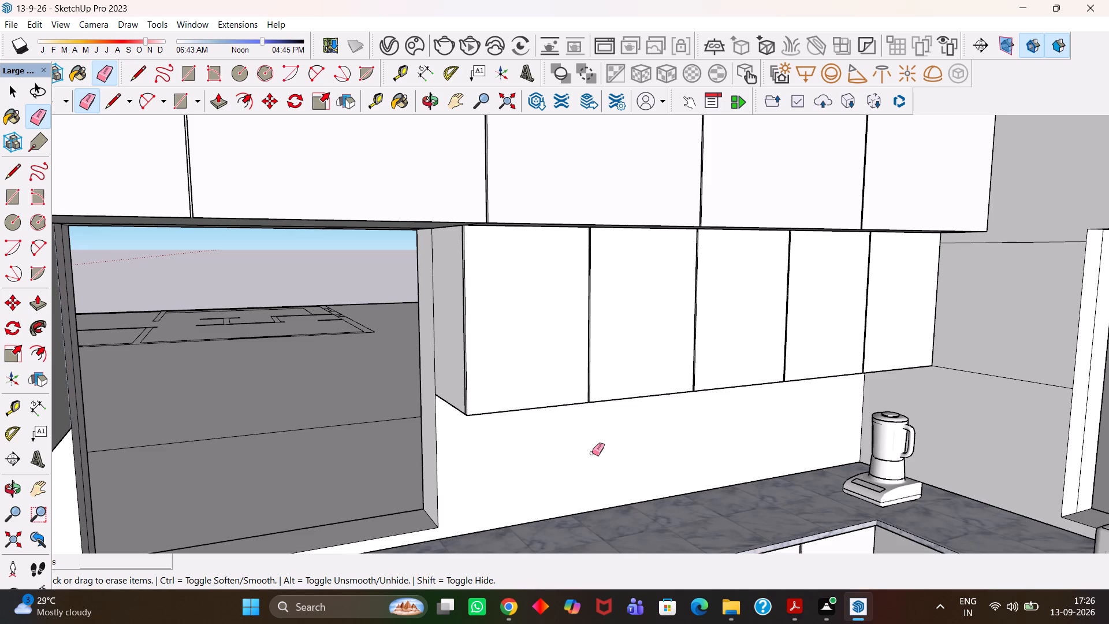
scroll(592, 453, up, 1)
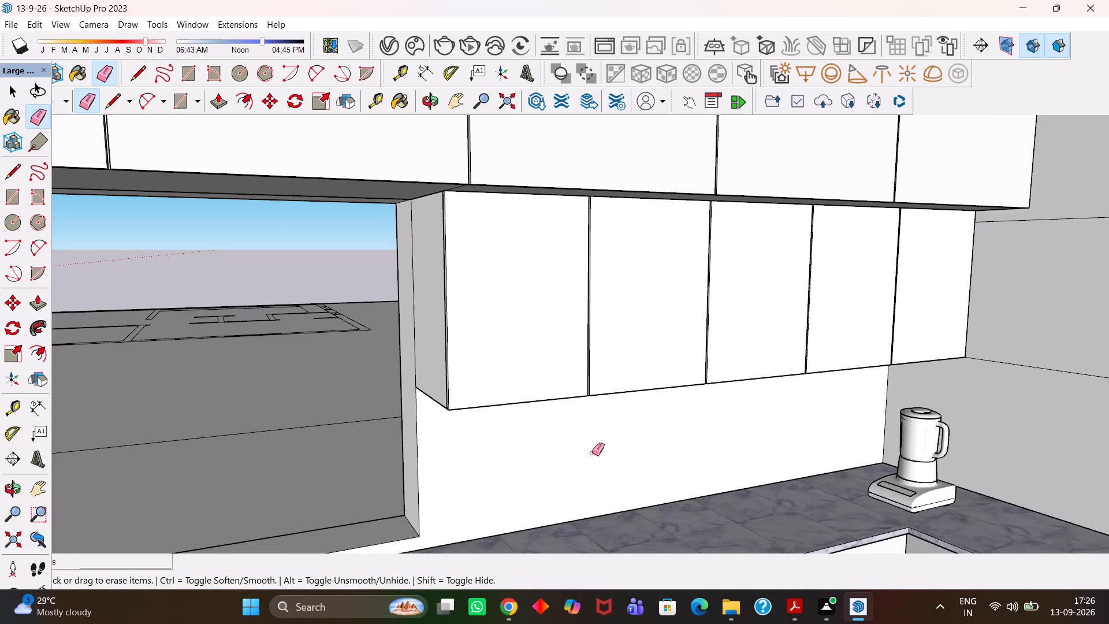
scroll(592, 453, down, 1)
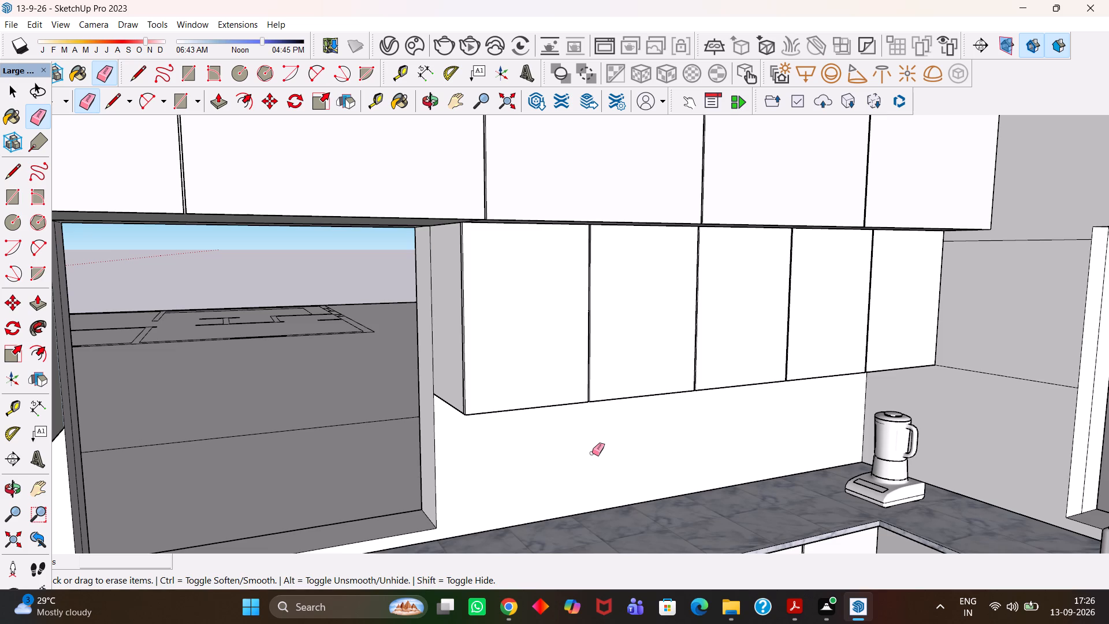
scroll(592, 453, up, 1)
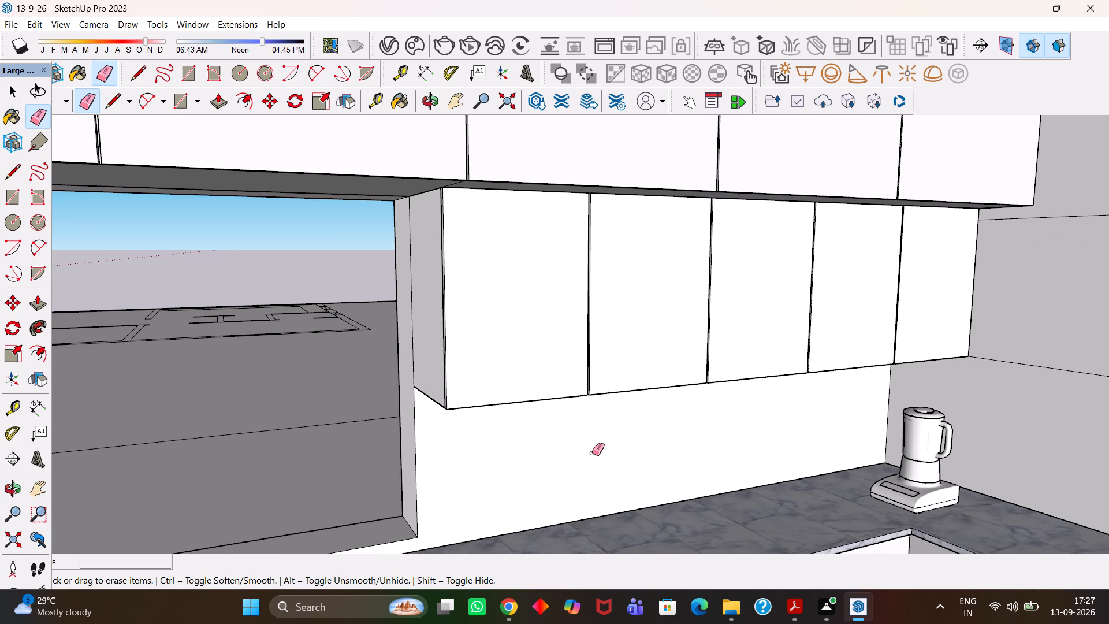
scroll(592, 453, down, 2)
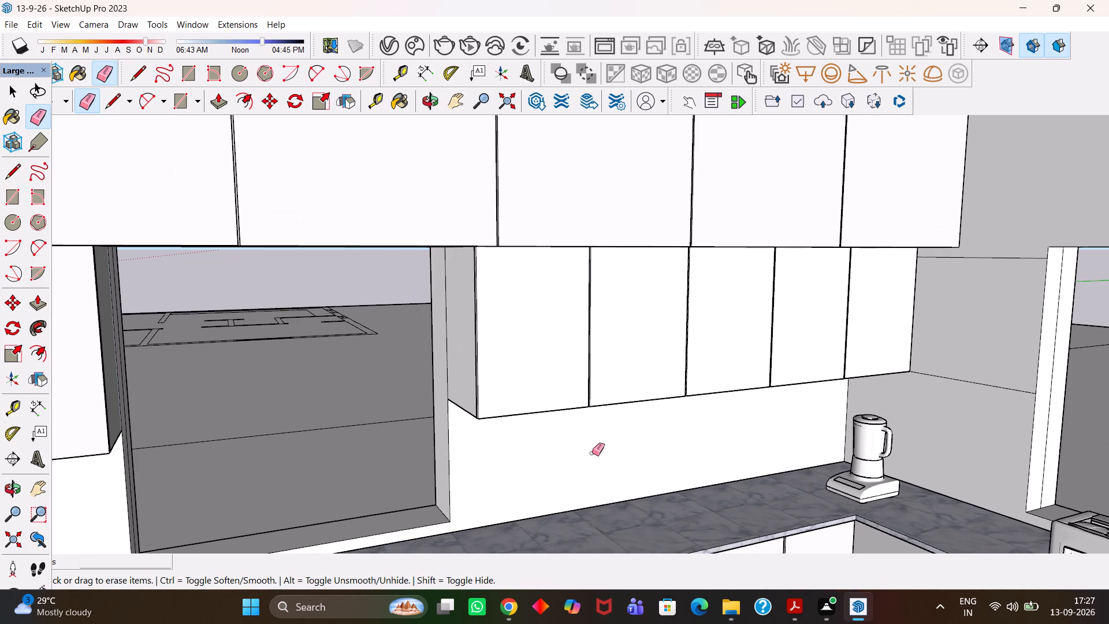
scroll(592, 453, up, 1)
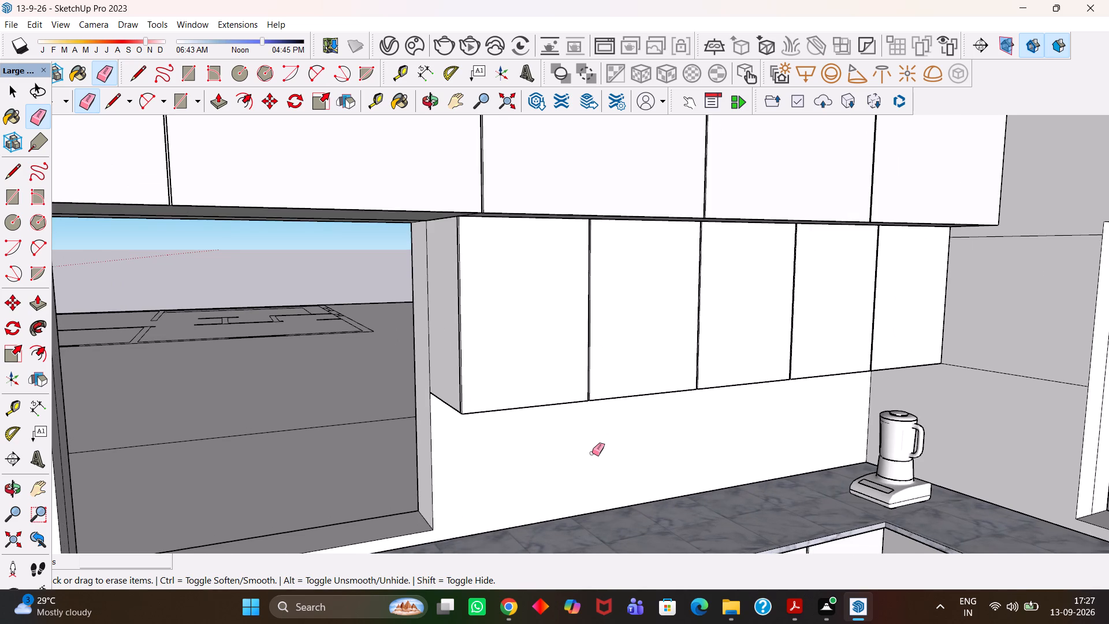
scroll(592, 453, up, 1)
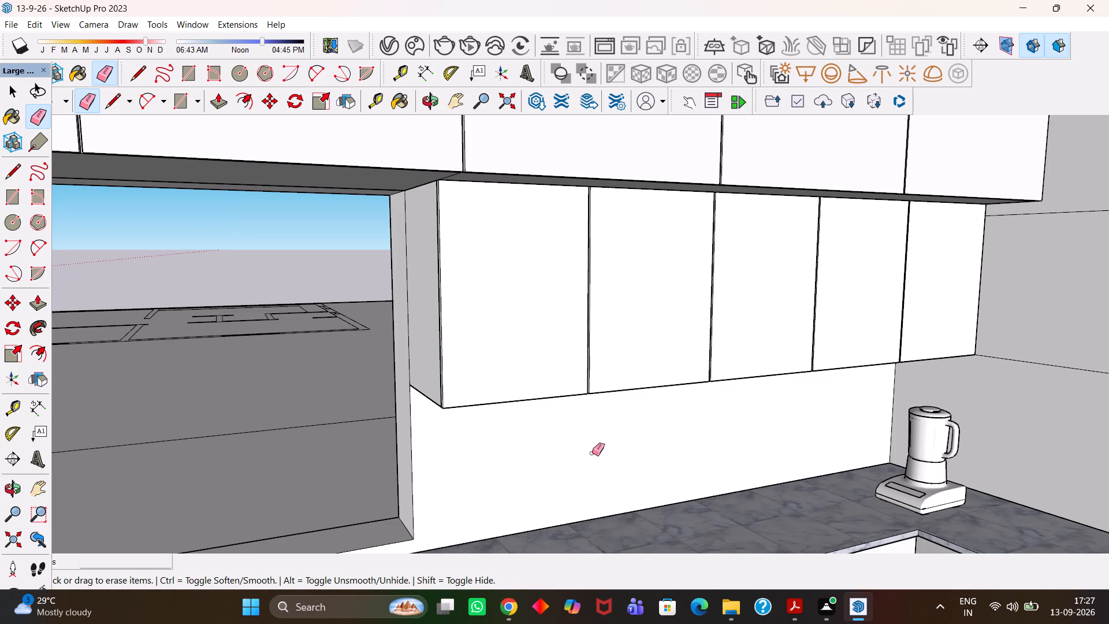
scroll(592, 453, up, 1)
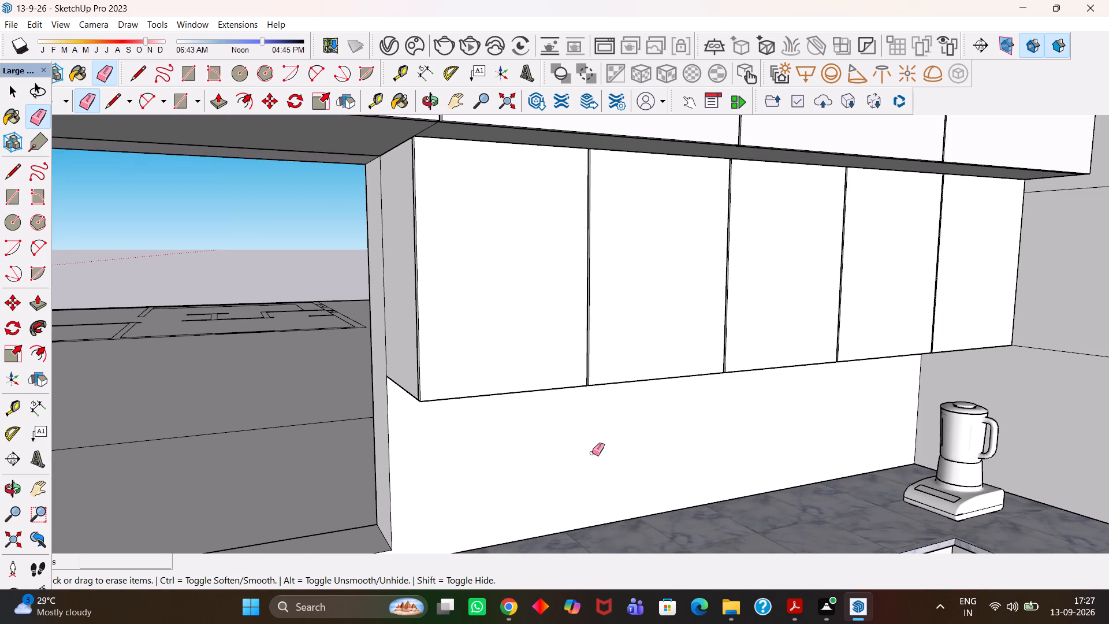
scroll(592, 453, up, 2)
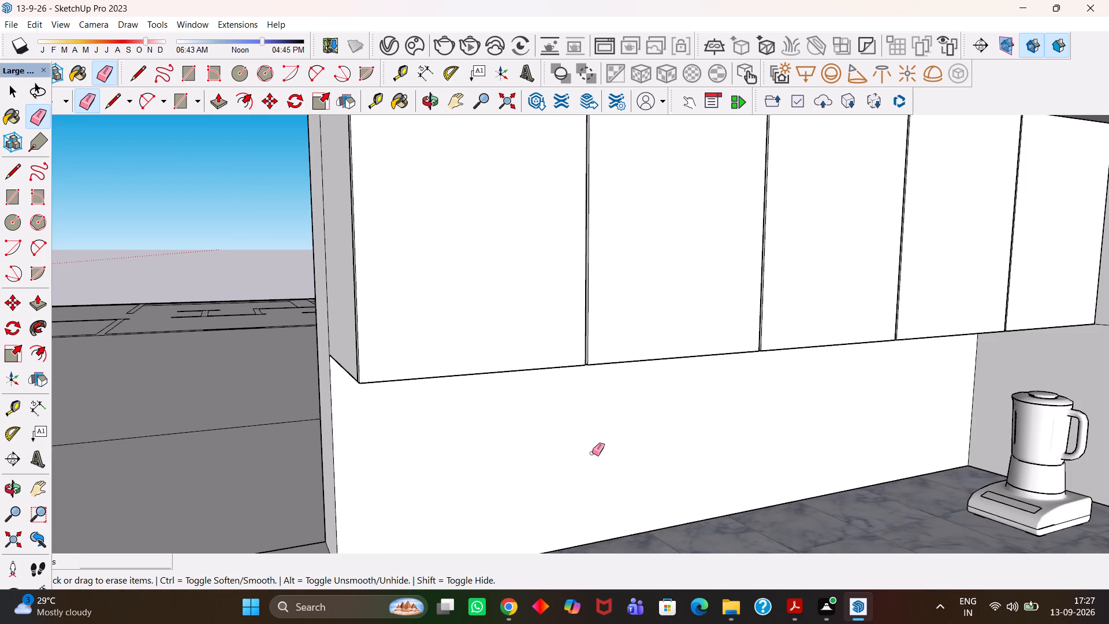
Examine the cabinet doors on both sides of the kitchen window and the countertop area below them.
scroll(592, 453, down, 4)
middle_drag(592, 456, 484, 421)
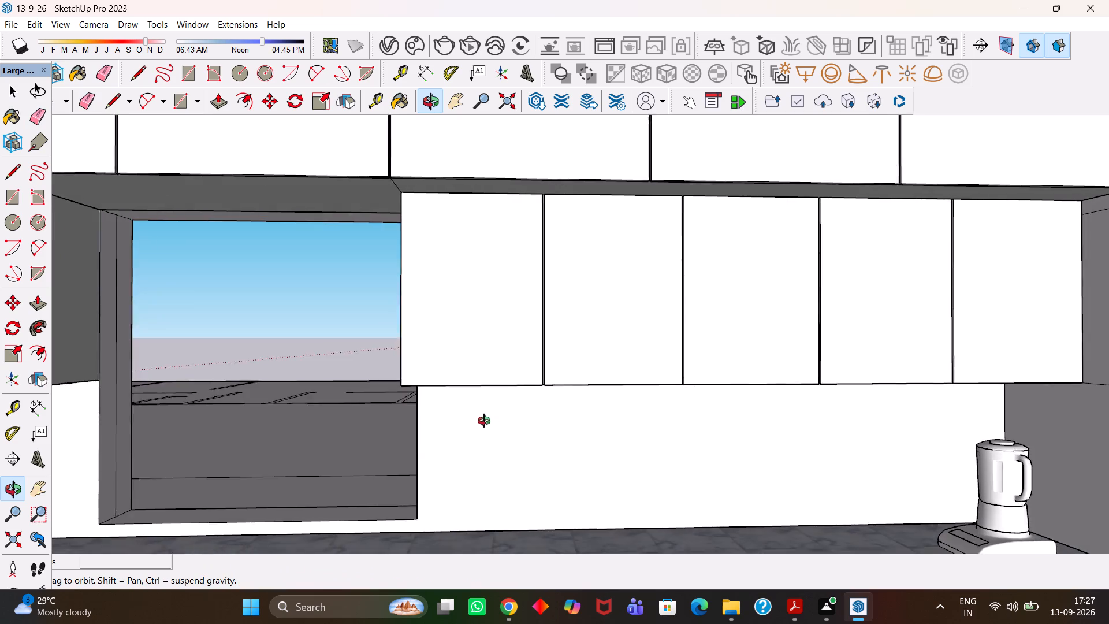
middle_drag(484, 421, 498, 424)
key(space)
drag(284, 331, 333, 350)
key(h)
drag(308, 350, 351, 362)
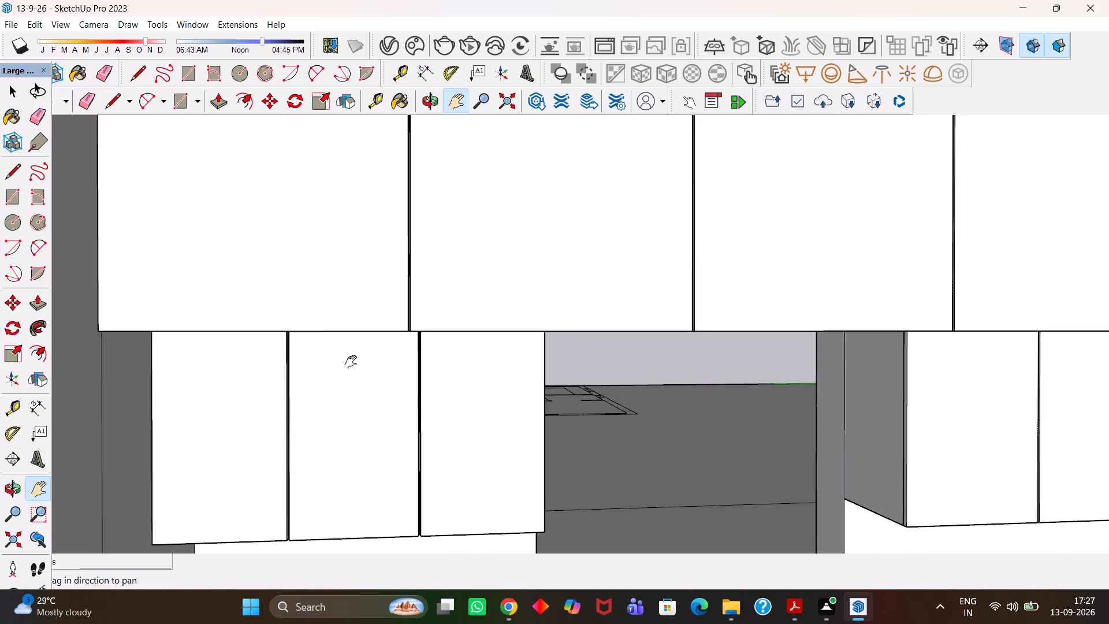
drag(351, 362, 345, 339)
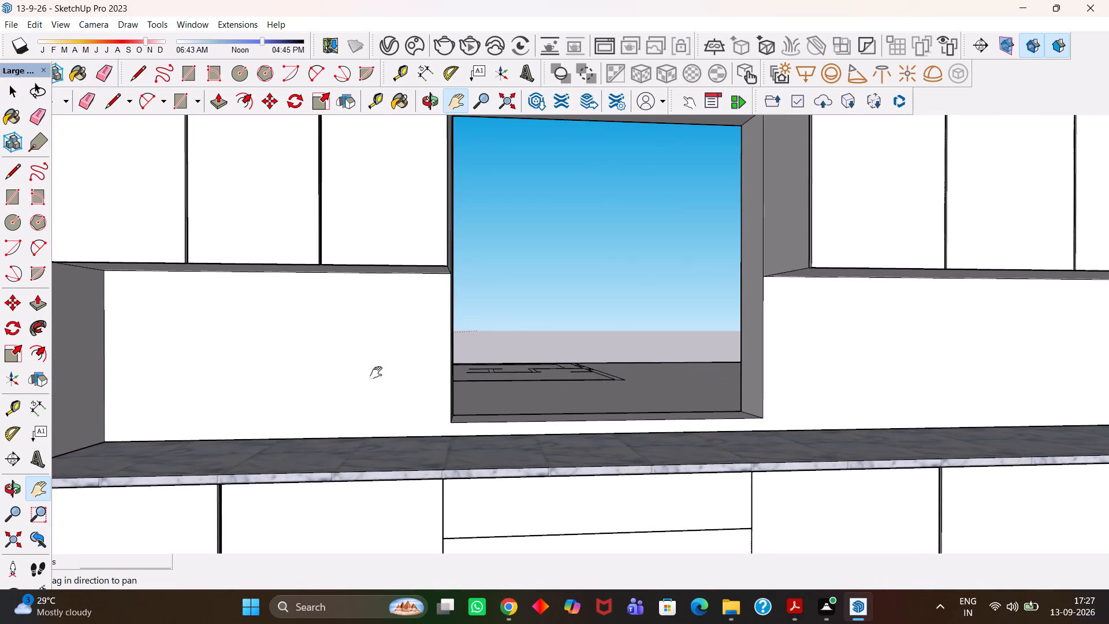
middle_click(483, 378)
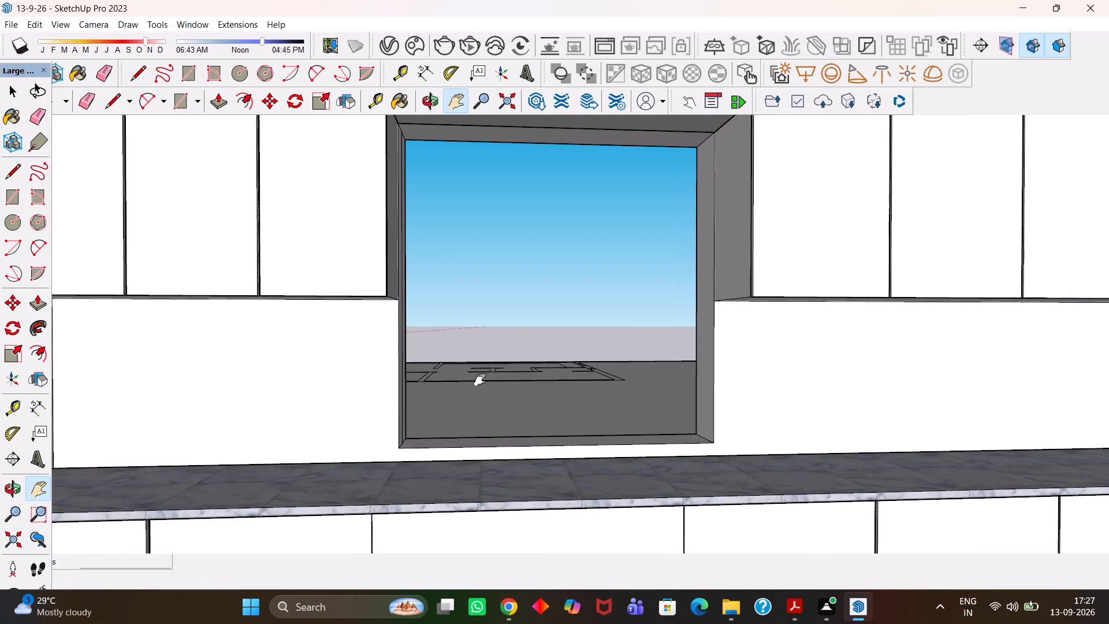
Examine the kitchen's marble countertop, base cabinets and the wall cabinets around the window from above and below.
drag(452, 418, 492, 372)
middle_drag(509, 372, 485, 407)
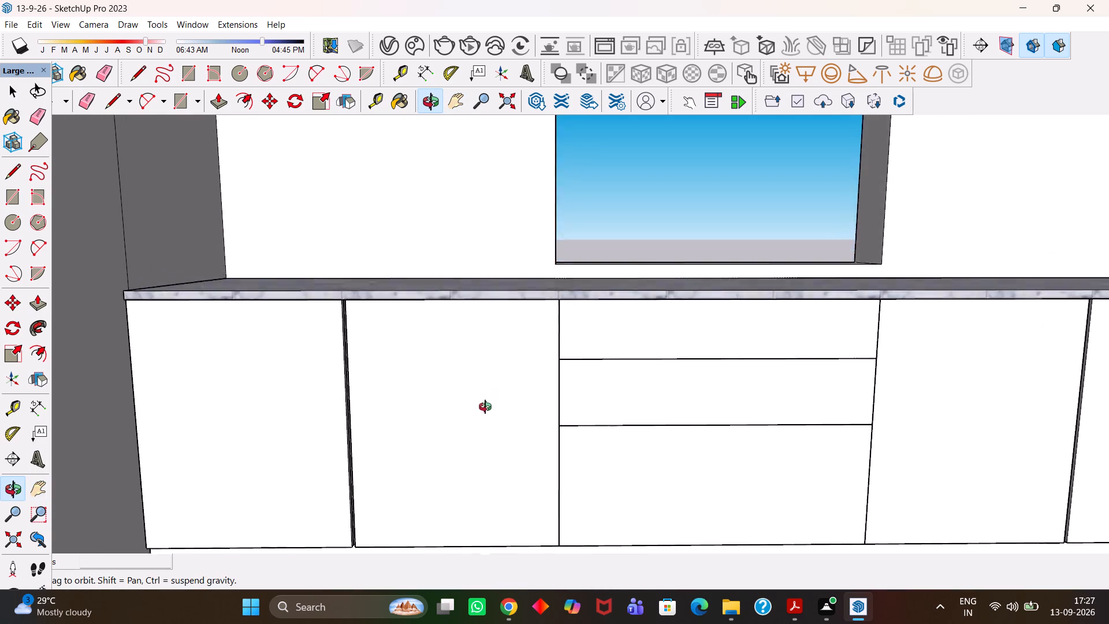
middle_drag(485, 407, 506, 542)
scroll(490, 424, down, 1)
scroll(469, 425, up, 2)
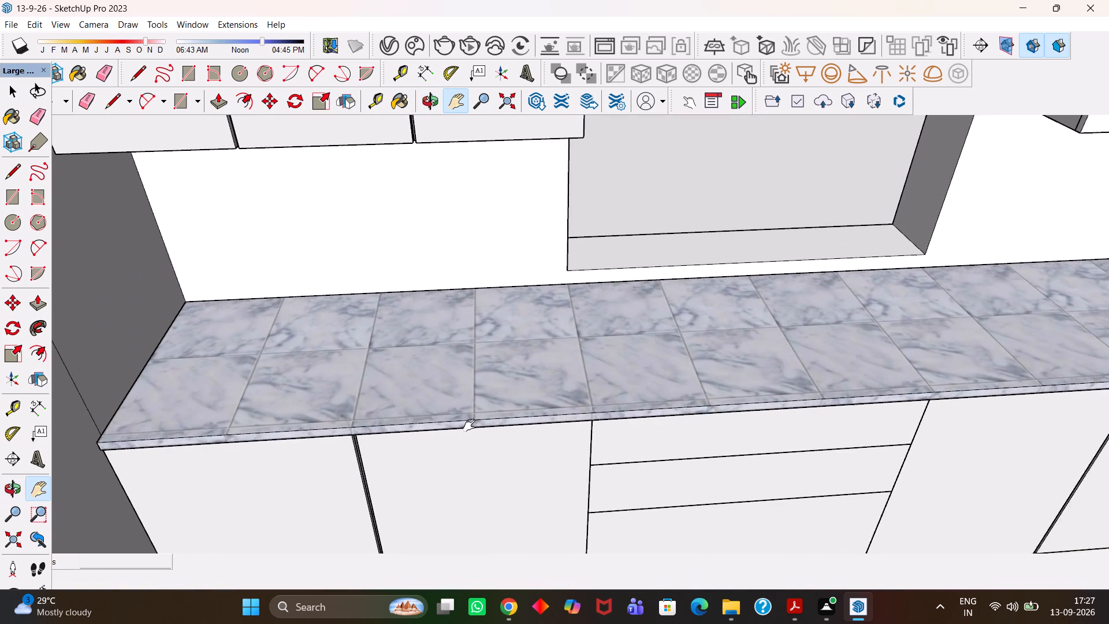
scroll(469, 425, up, 1)
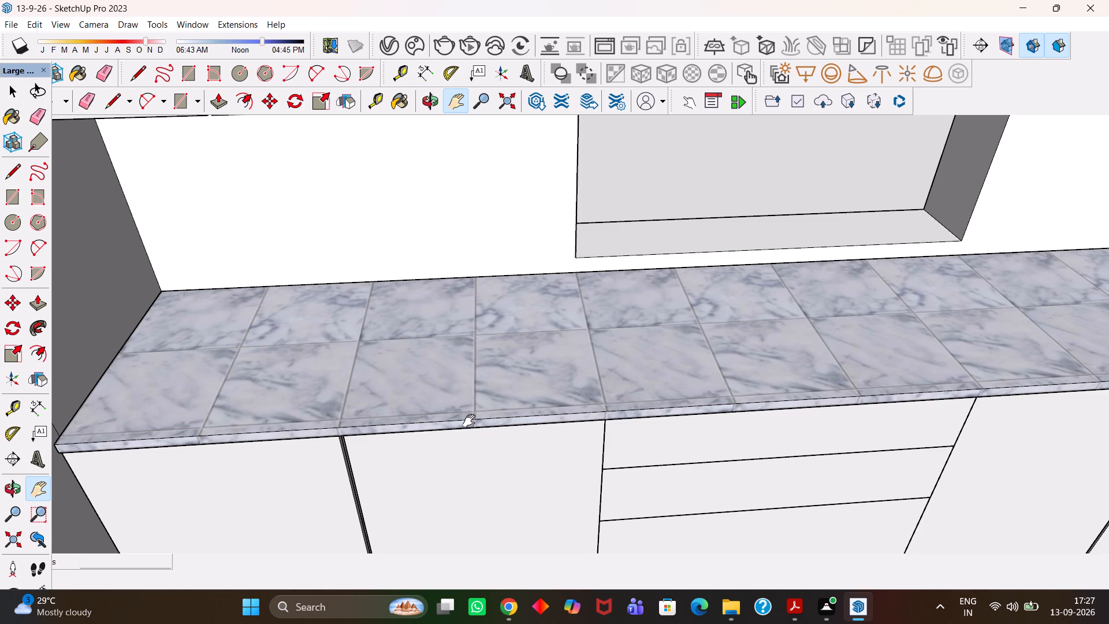
scroll(469, 421, down, 1)
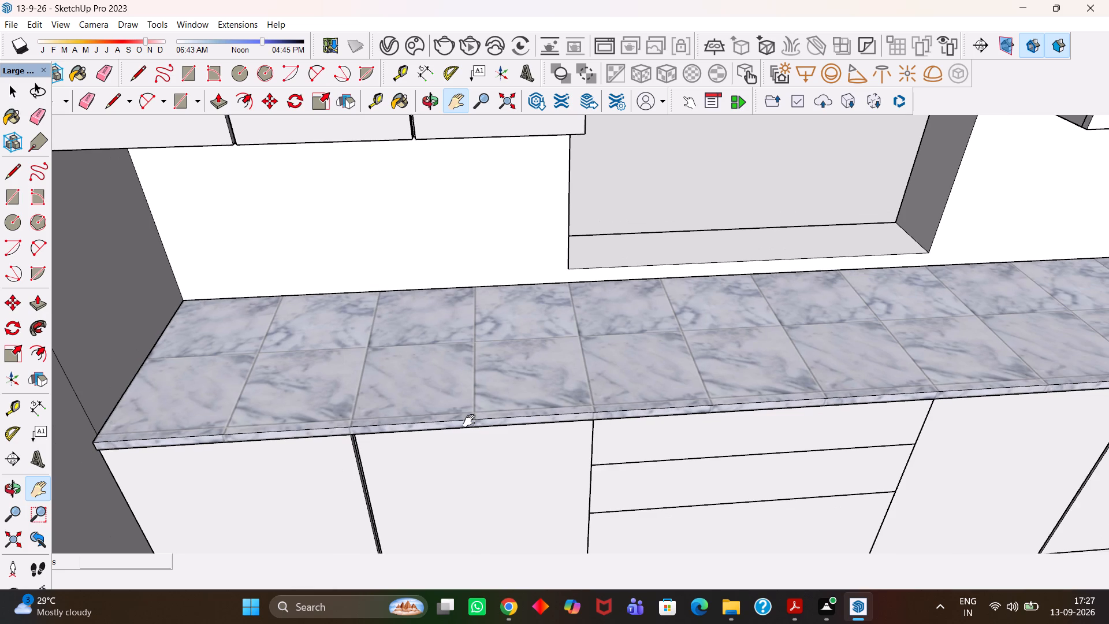
scroll(469, 421, down, 3)
drag(580, 406, 457, 472)
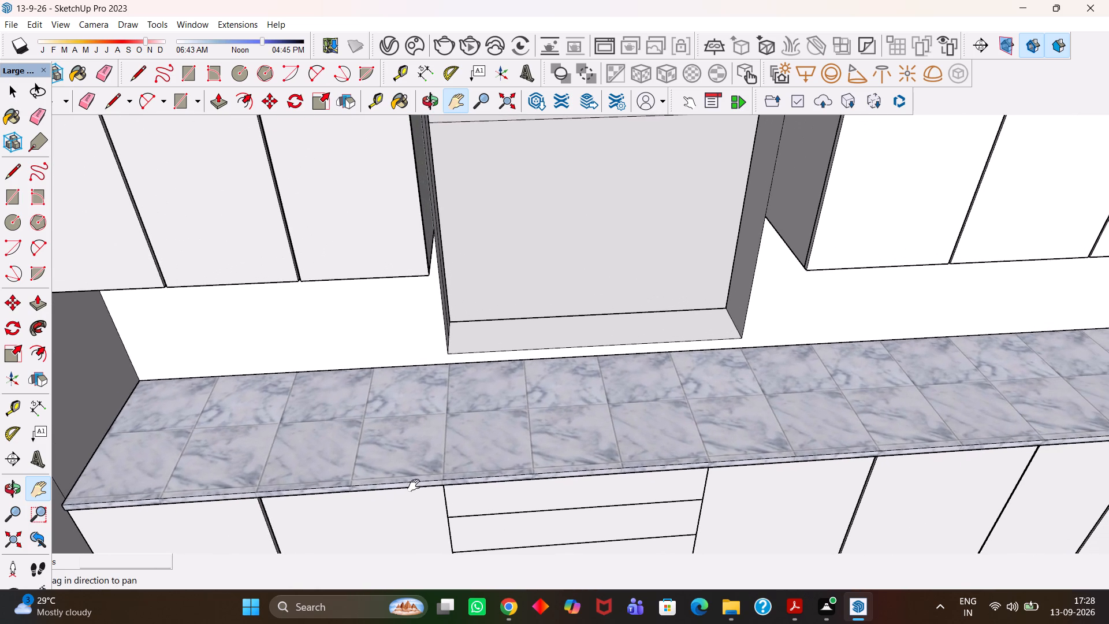
drag(587, 406, 483, 469)
middle_drag(500, 482, 483, 392)
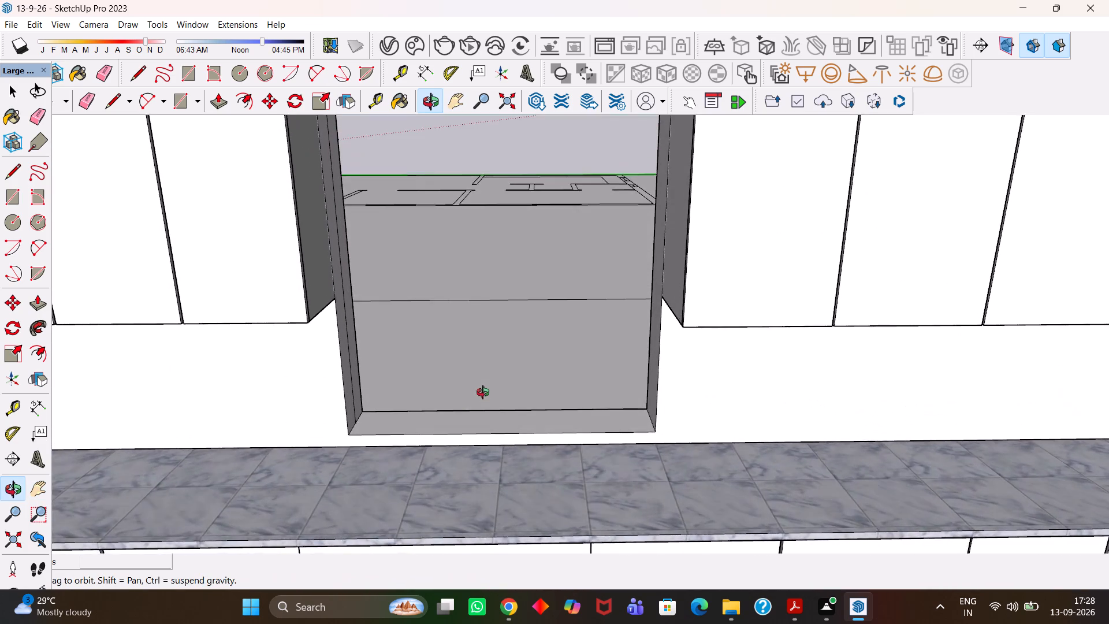
middle_drag(483, 392, 492, 392)
scroll(492, 392, up, 2)
scroll(492, 389, down, 3)
middle_drag(517, 312, 459, 320)
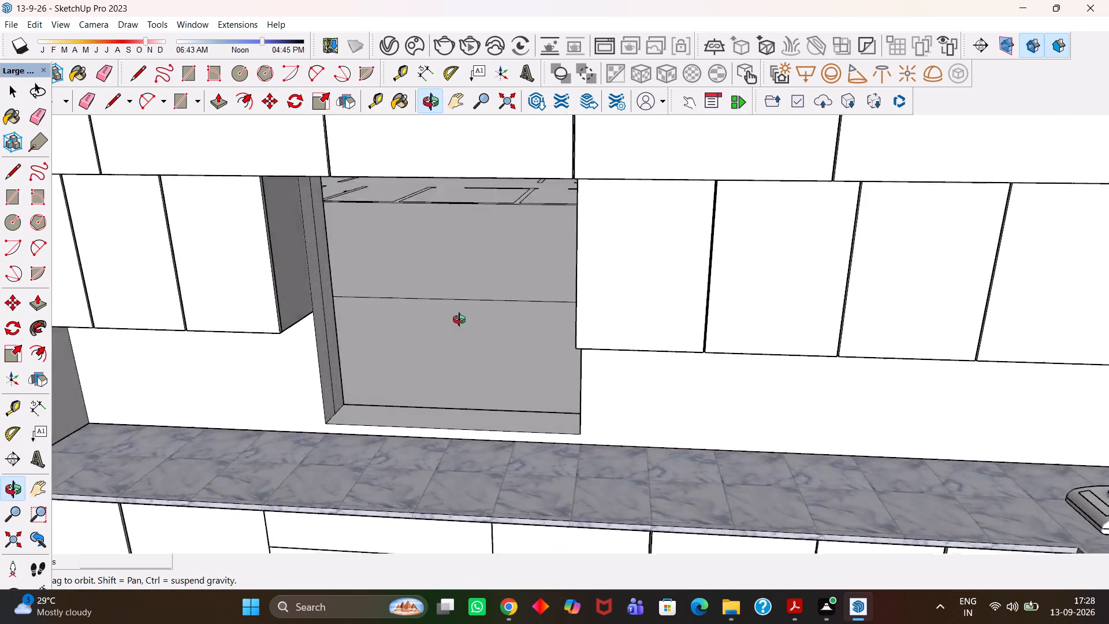
middle_drag(459, 320, 426, 324)
drag(266, 306, 504, 298)
middle_drag(533, 341, 430, 243)
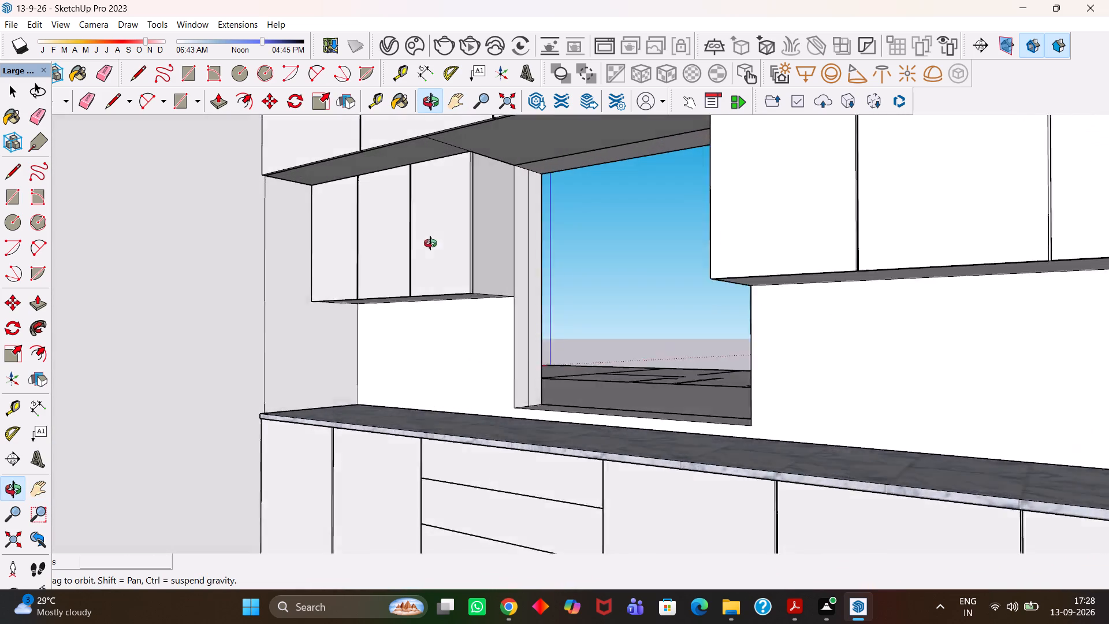
middle_drag(430, 243, 427, 214)
middle_drag(429, 193, 434, 179)
drag(430, 192, 444, 270)
middle_drag(445, 335, 446, 242)
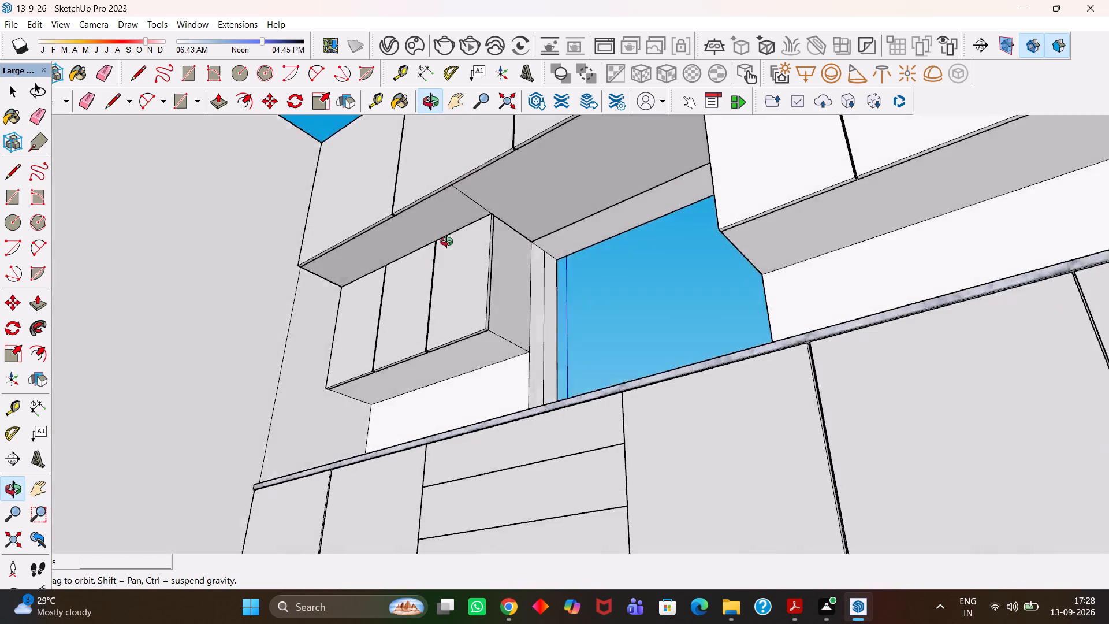
middle_drag(446, 242, 486, 302)
drag(557, 278, 455, 391)
middle_drag(415, 373, 573, 300)
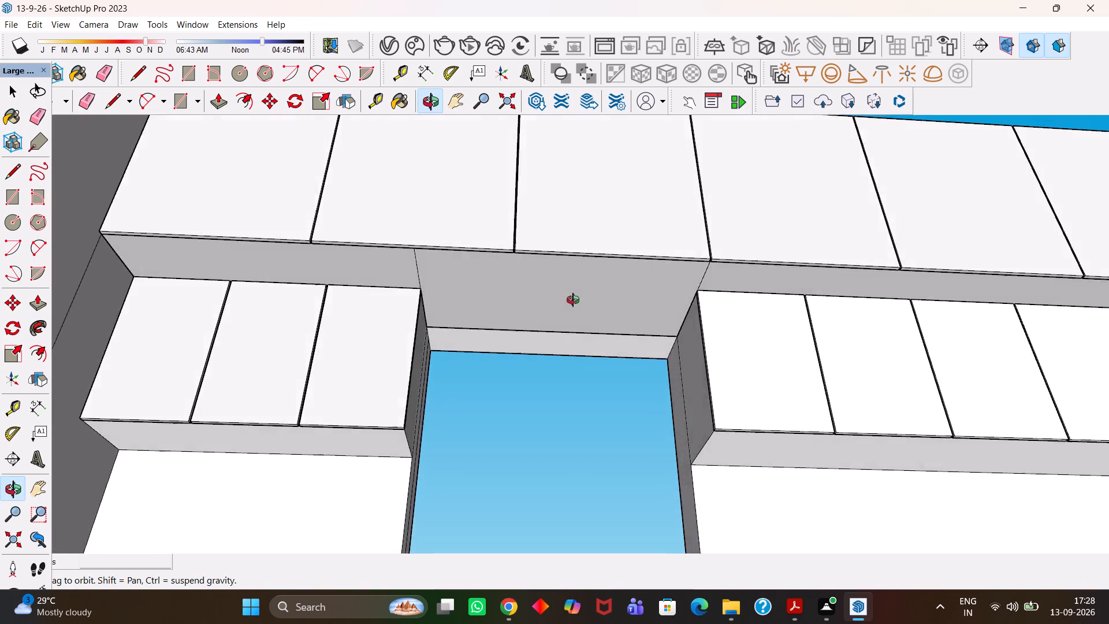
middle_drag(573, 300, 702, 373)
Inspect the row of wall cabinet doors between the kitchen window and the corner with the blender.
drag(985, 452, 646, 376)
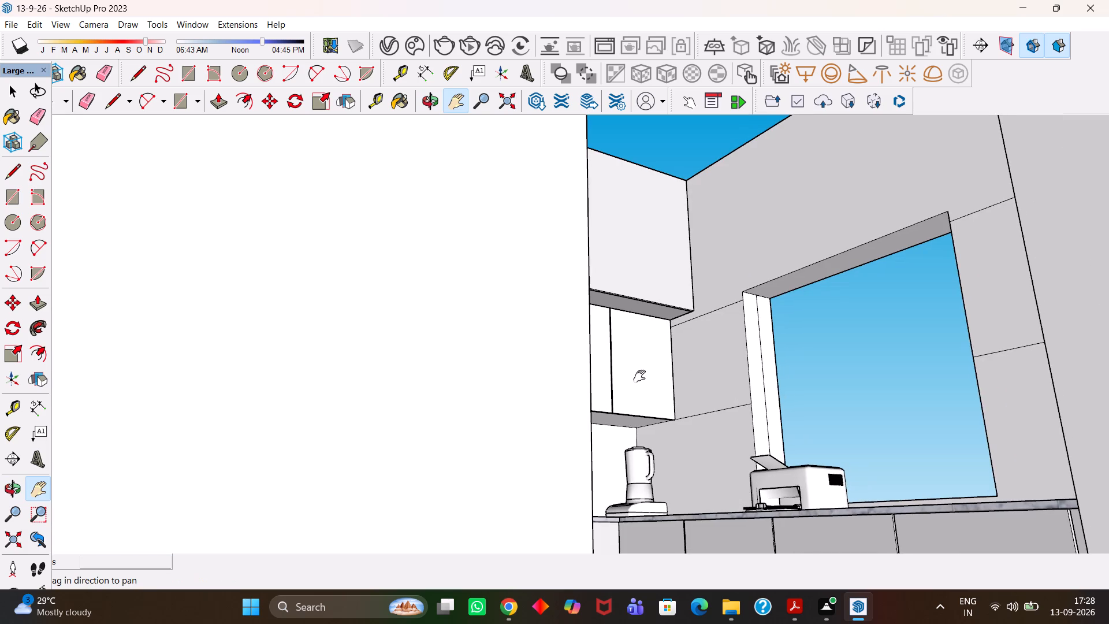
scroll(660, 360, up, 4)
middle_drag(671, 410, 678, 421)
scroll(667, 354, up, 1)
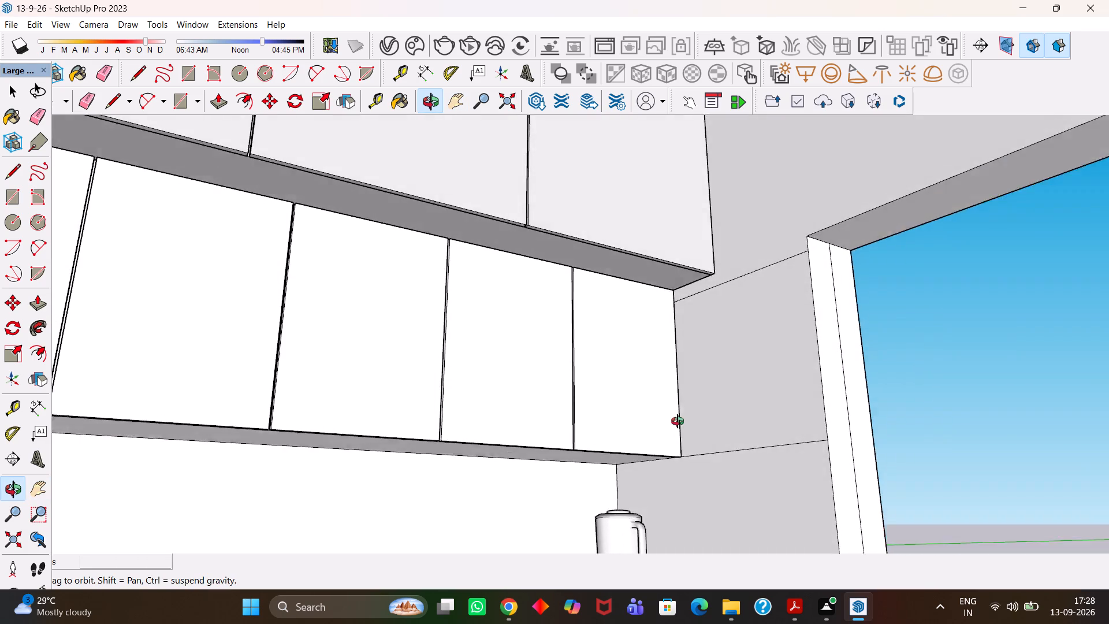
middle_drag(678, 421, 690, 476)
drag(650, 372, 654, 352)
drag(519, 382, 554, 344)
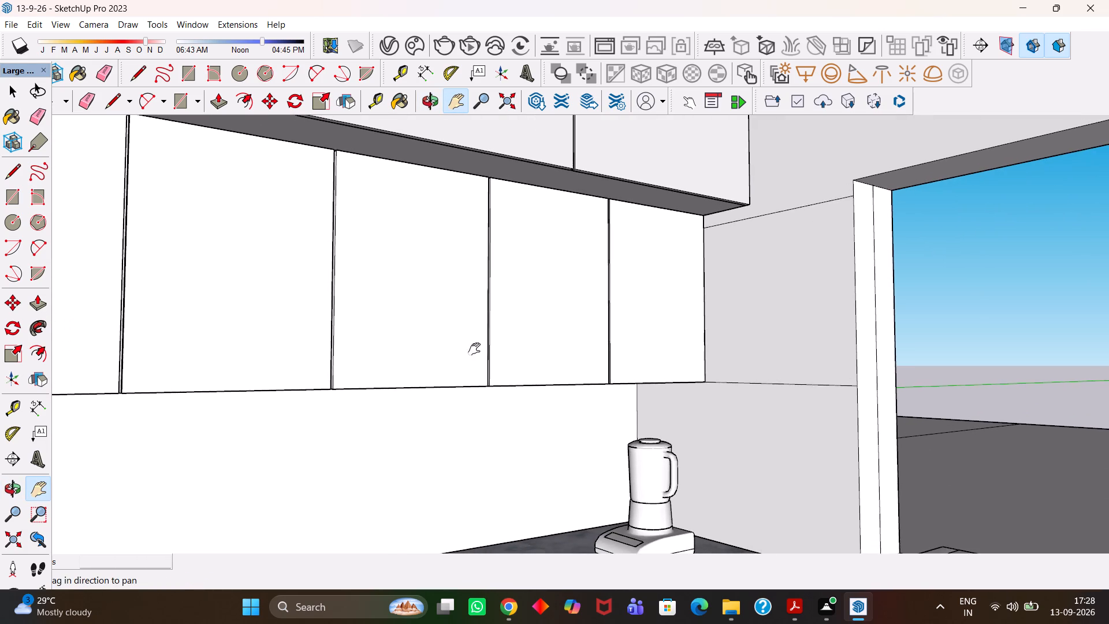
drag(474, 349, 534, 329)
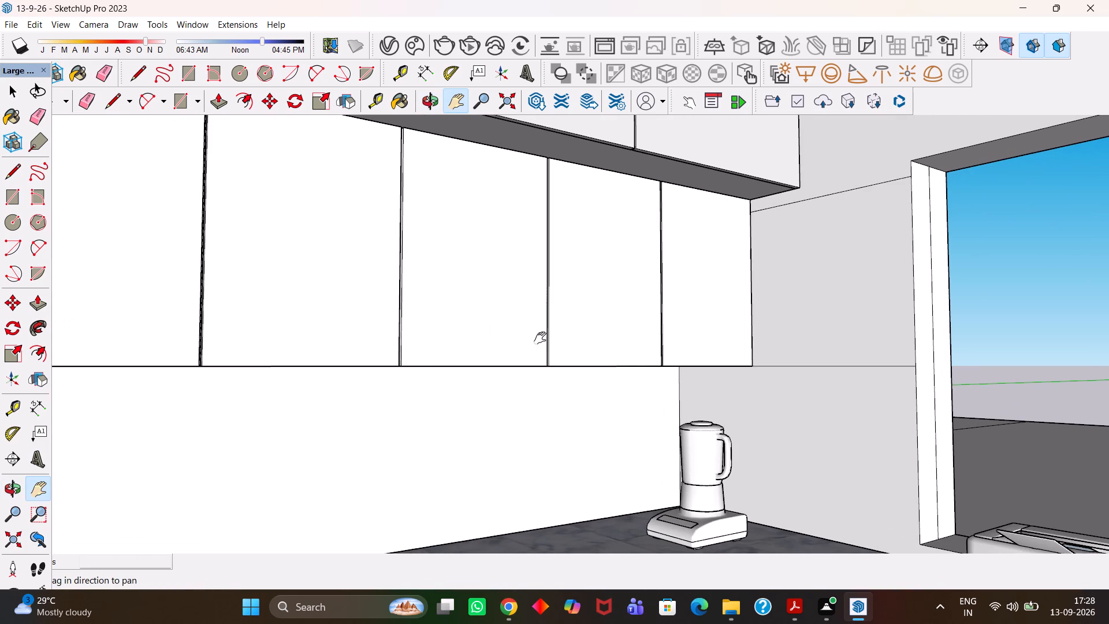
middle_drag(545, 344, 443, 365)
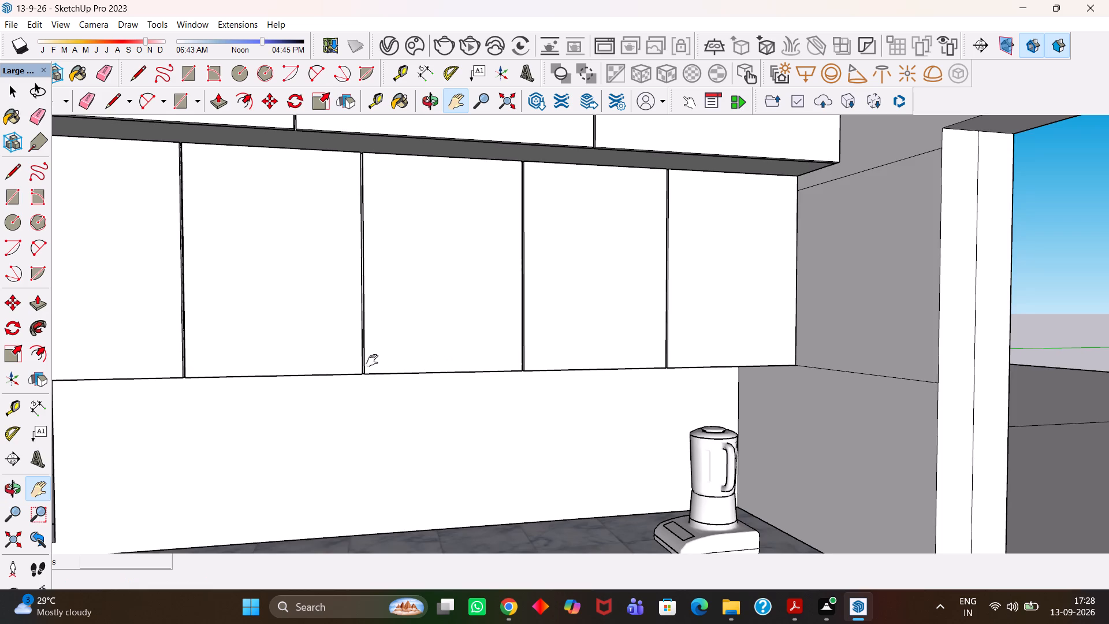
drag(370, 358, 534, 332)
middle_drag(551, 382, 515, 384)
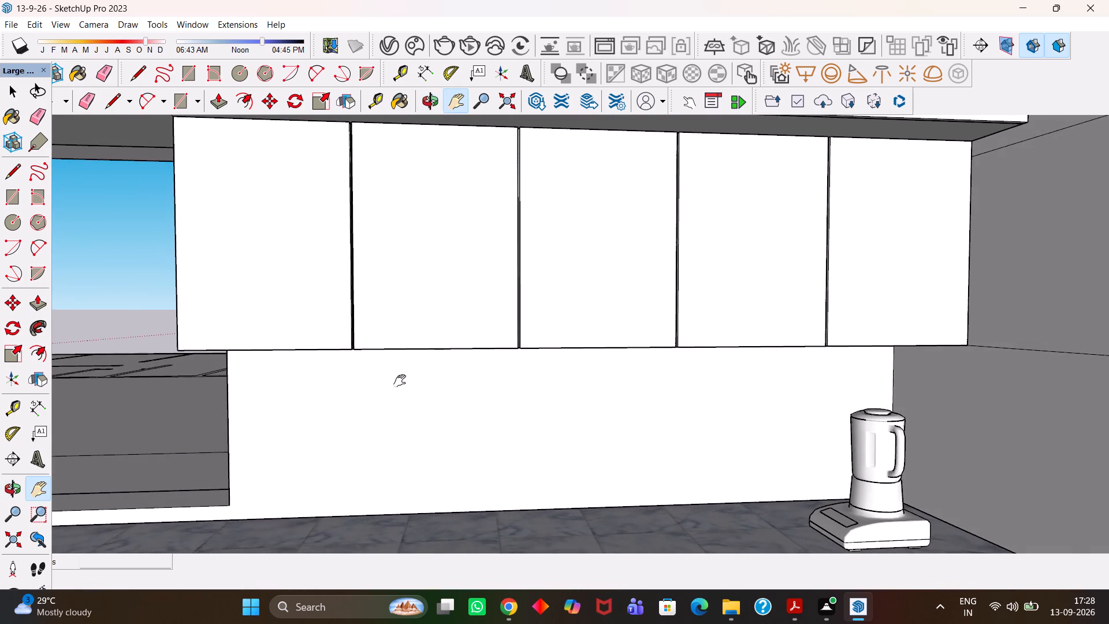
drag(406, 380, 565, 379)
drag(419, 381, 544, 378)
scroll(385, 394, down, 2)
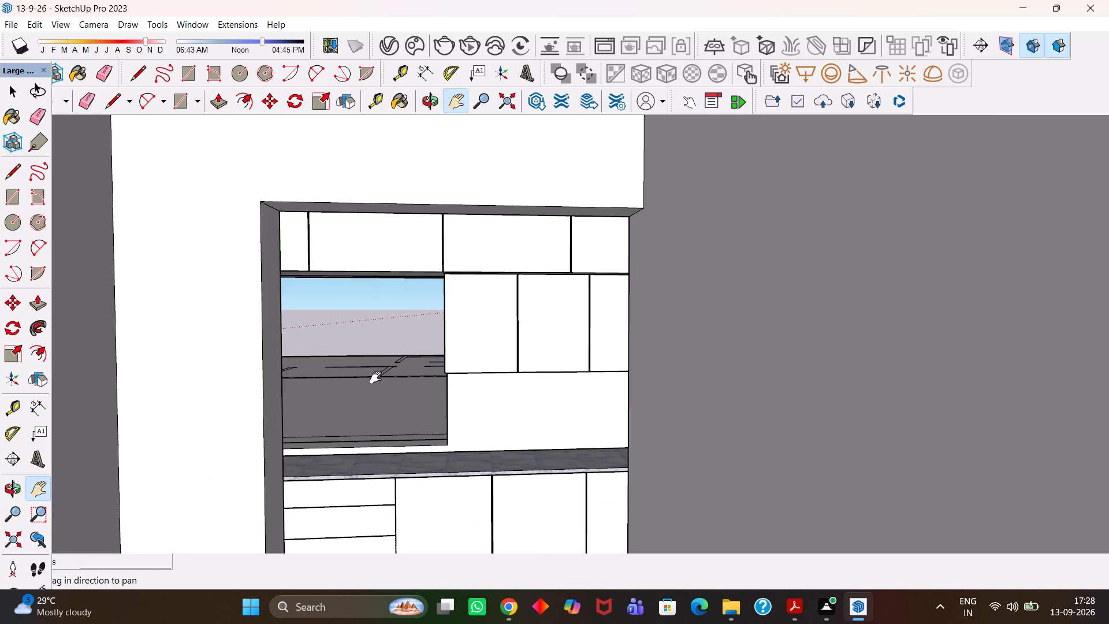
scroll(377, 363, up, 3)
Review the whole house model from above, checking the furnished living room, bedrooms and kitchen.
middle_drag(424, 335, 503, 397)
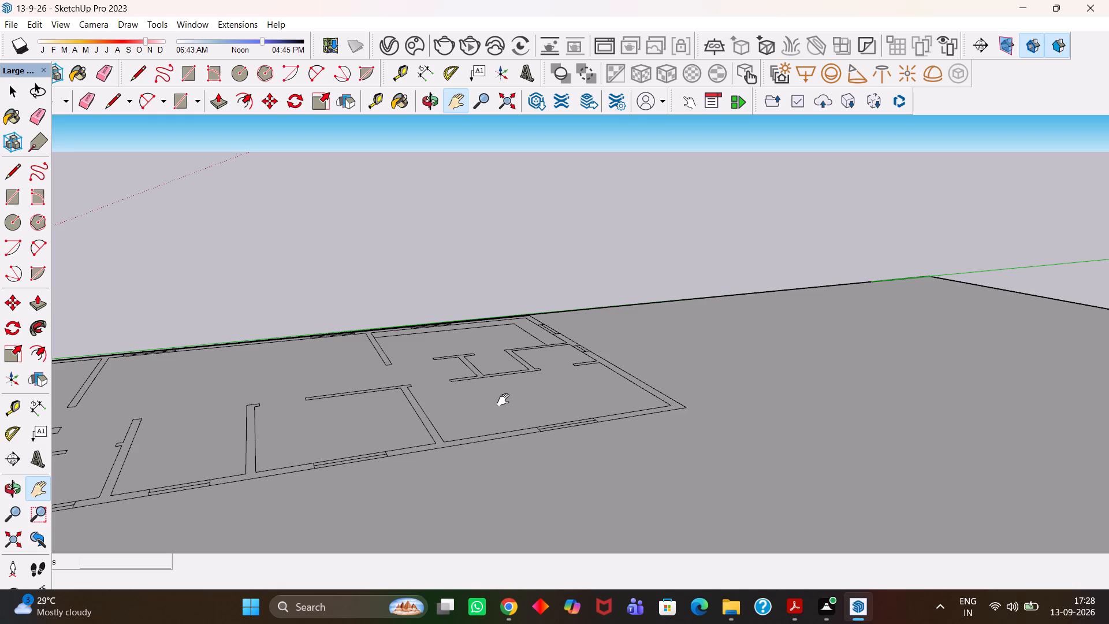
scroll(504, 404, down, 10)
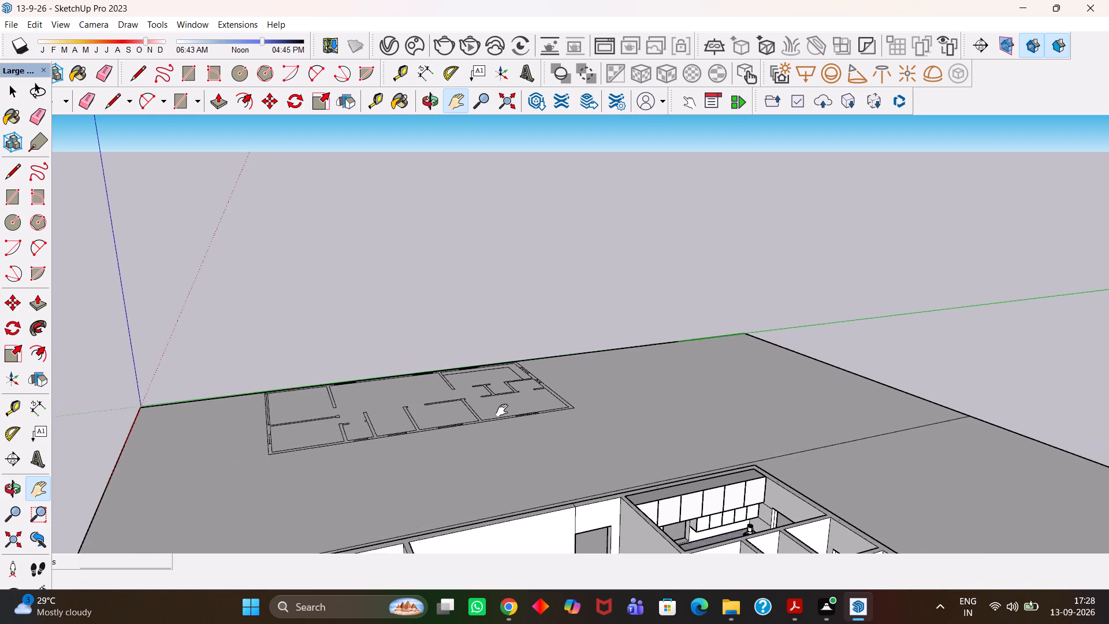
scroll(502, 410, down, 4)
drag(495, 491, 490, 382)
middle_drag(526, 399, 485, 517)
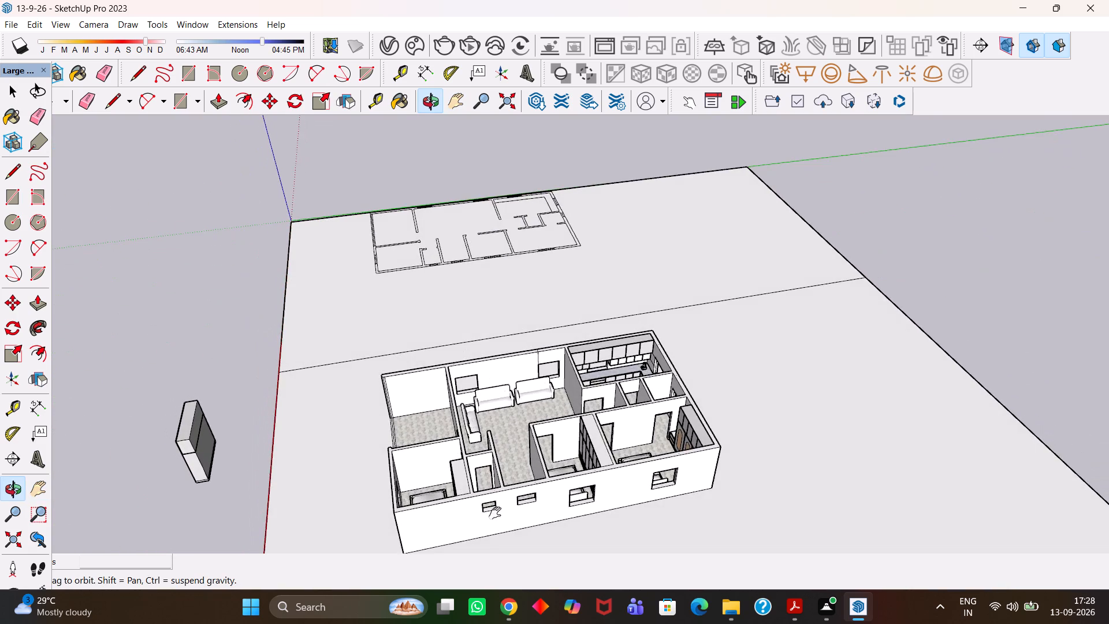
scroll(525, 436, up, 6)
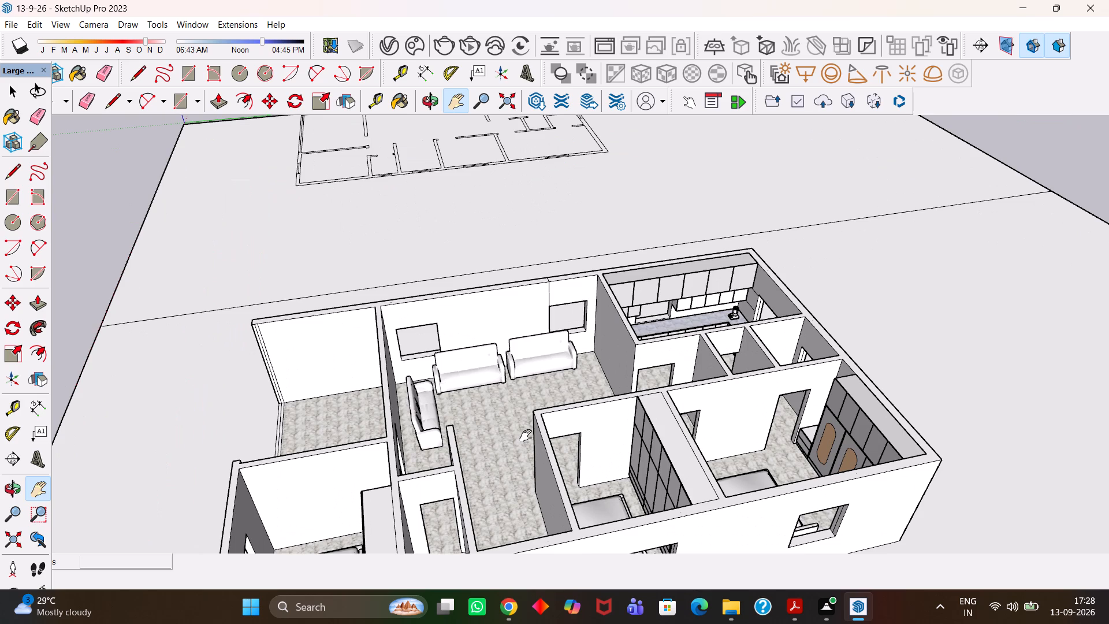
scroll(526, 436, up, 2)
scroll(526, 436, down, 3)
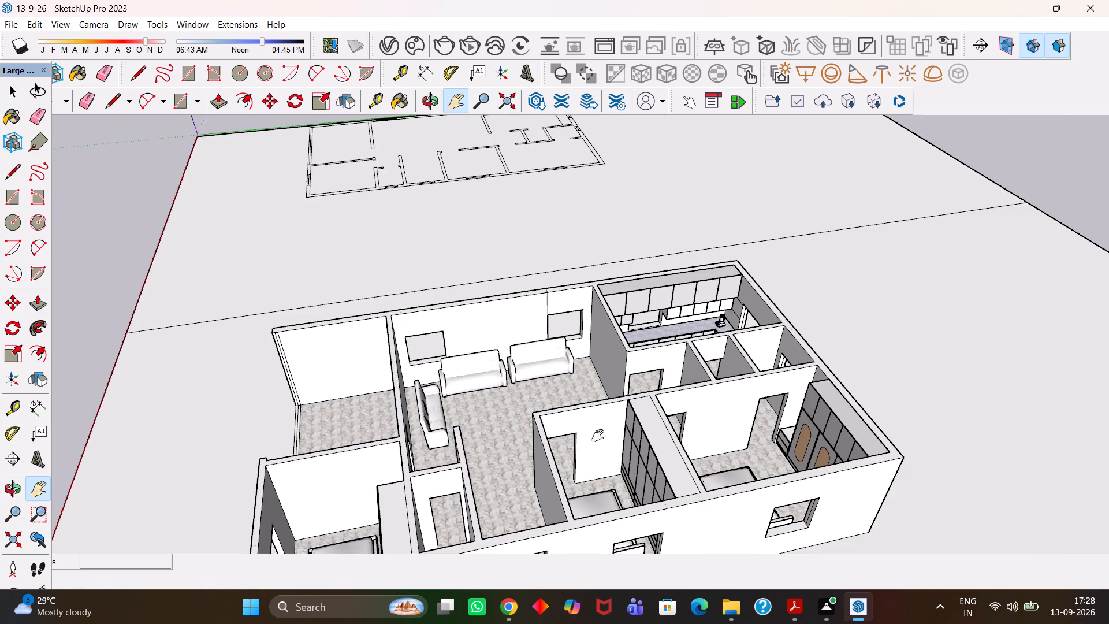
middle_drag(609, 436, 564, 493)
scroll(564, 493, up, 1)
drag(561, 492, 579, 407)
middle_drag(579, 395, 567, 424)
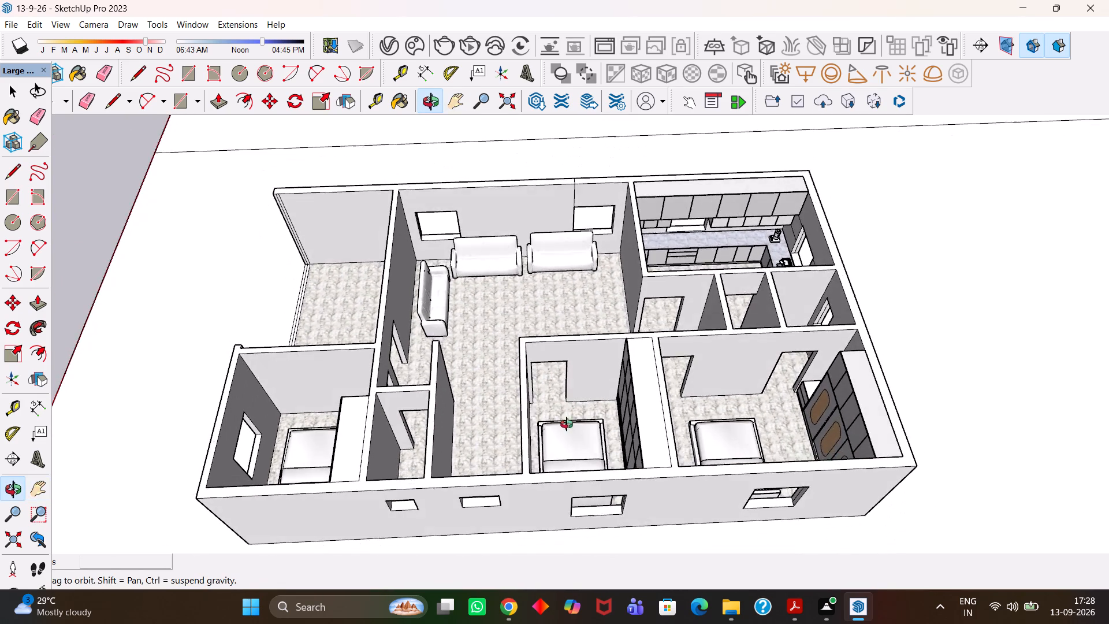
middle_drag(567, 424, 566, 426)
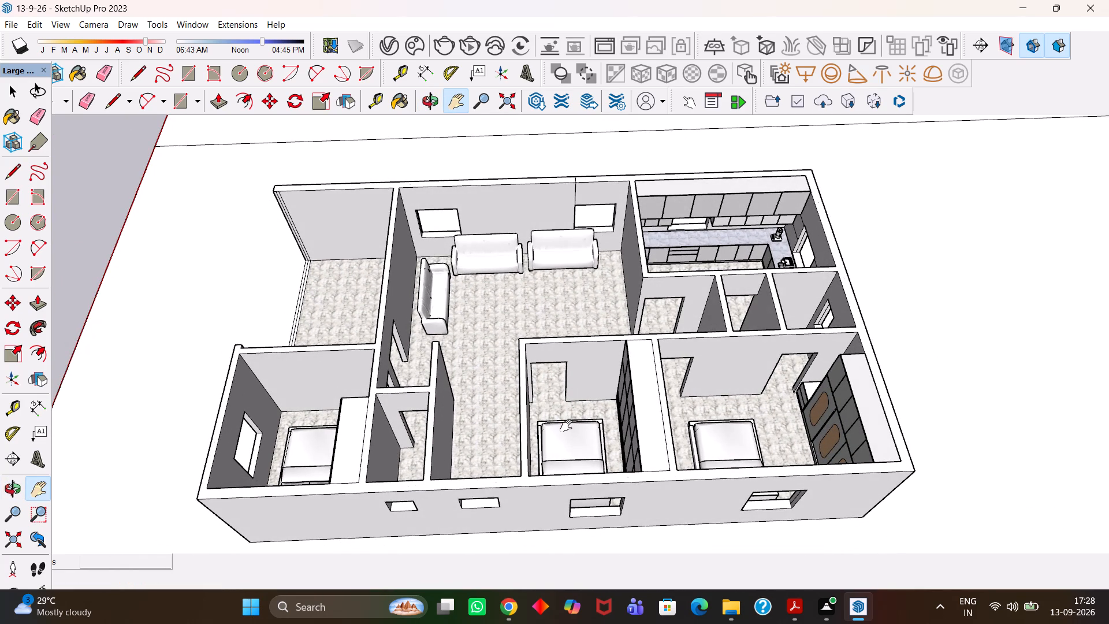
middle_click(566, 426)
scroll(566, 426, up, 3)
scroll(566, 426, down, 2)
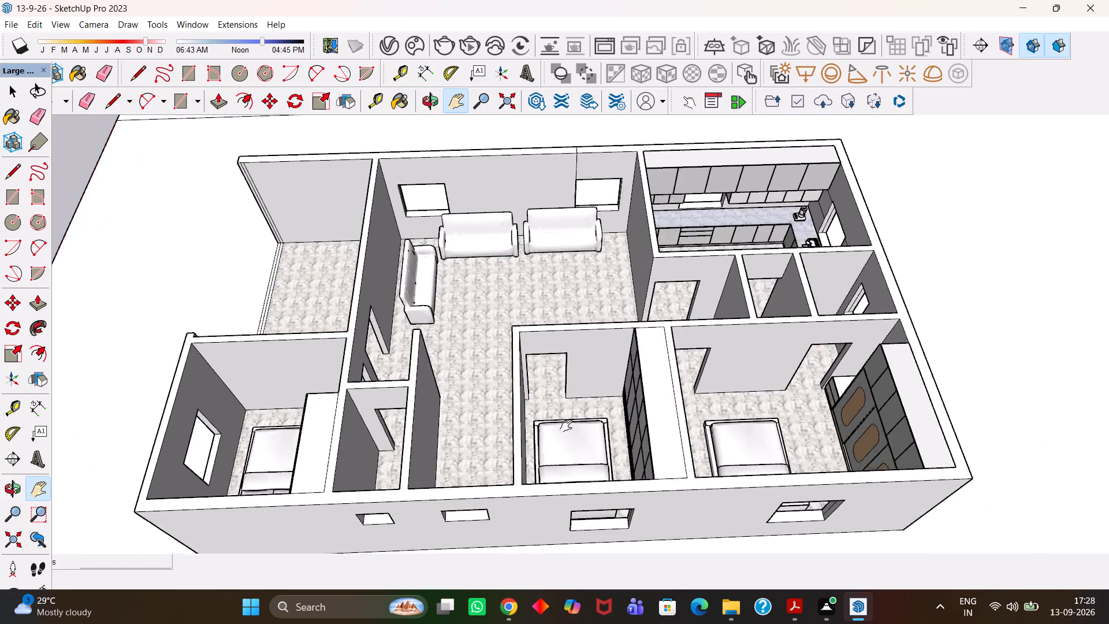
scroll(566, 426, down, 2)
scroll(566, 426, up, 2)
middle_drag(555, 382, 550, 423)
scroll(550, 423, up, 2)
scroll(453, 410, down, 3)
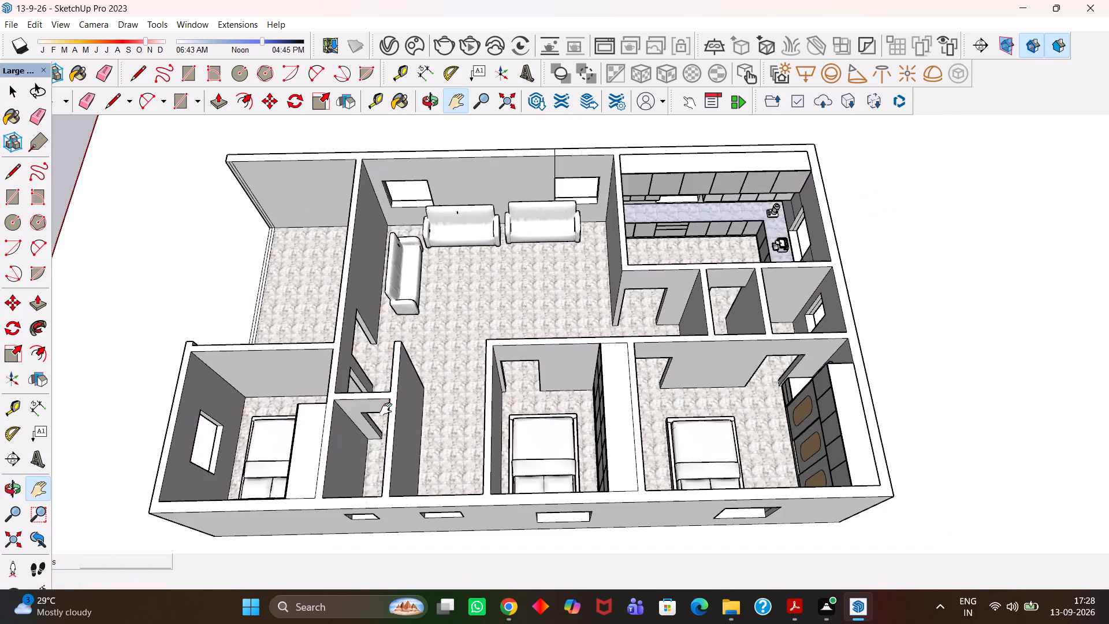
middle_drag(386, 409, 453, 350)
Open the Chaos Cosmos Browser and browse the Electronics & appliances models back to the start of the category.
click(419, 46)
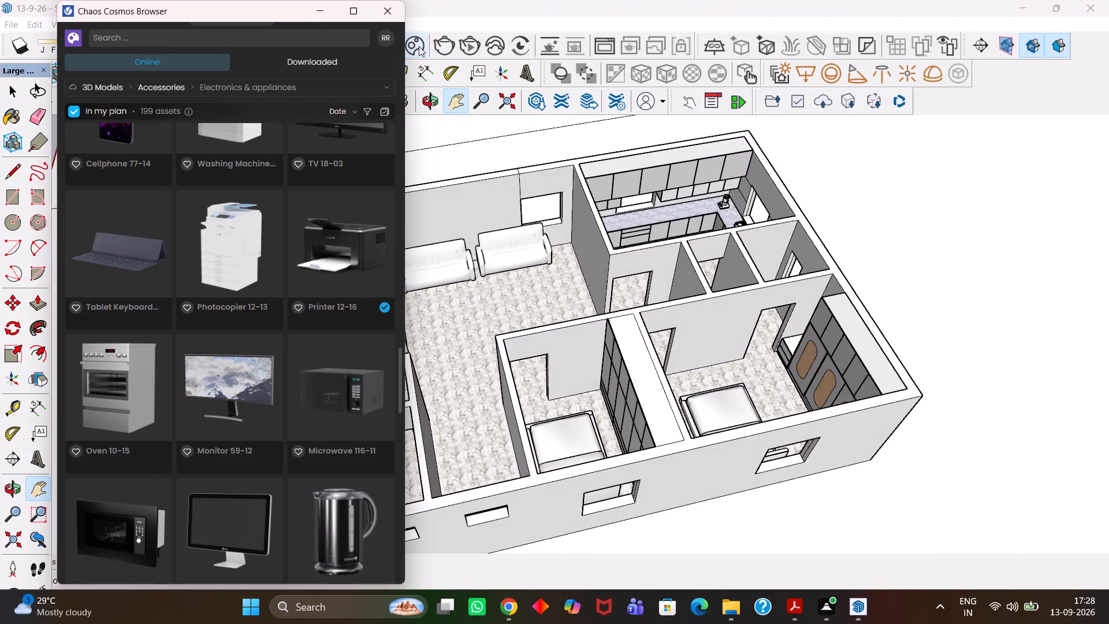
scroll(271, 229, up, 2)
scroll(234, 270, up, 18)
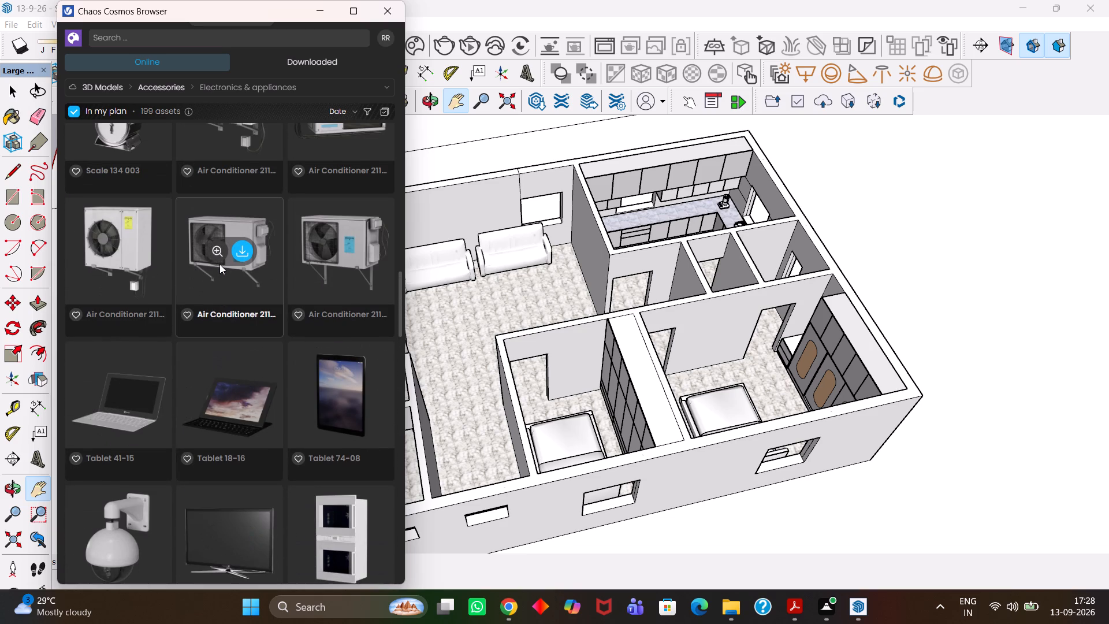
scroll(219, 264, up, 17)
scroll(218, 263, up, 4)
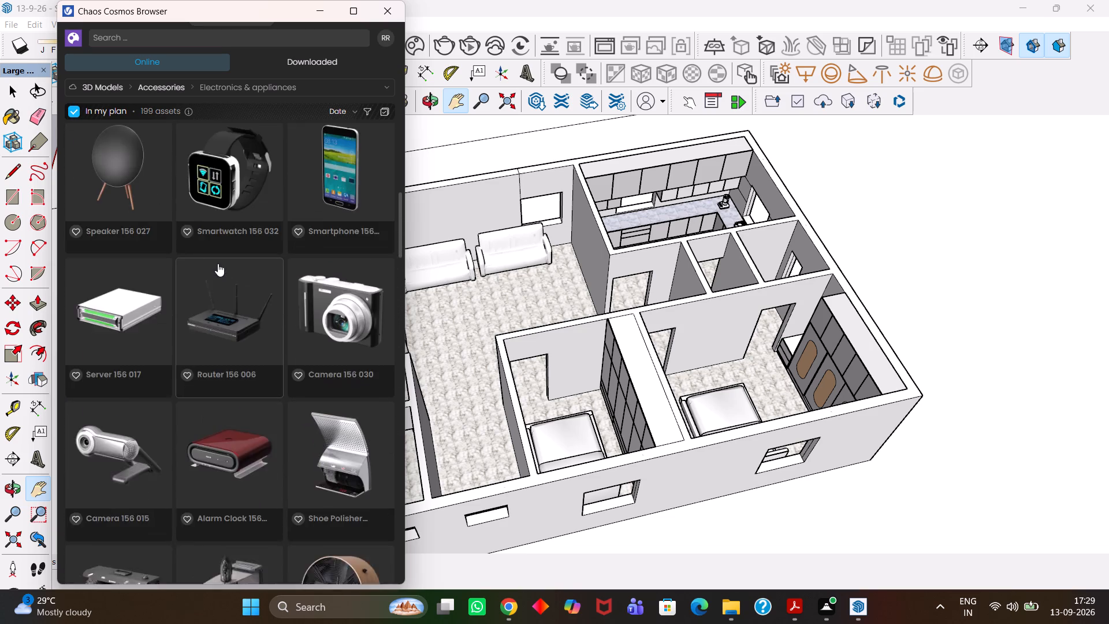
scroll(218, 263, up, 19)
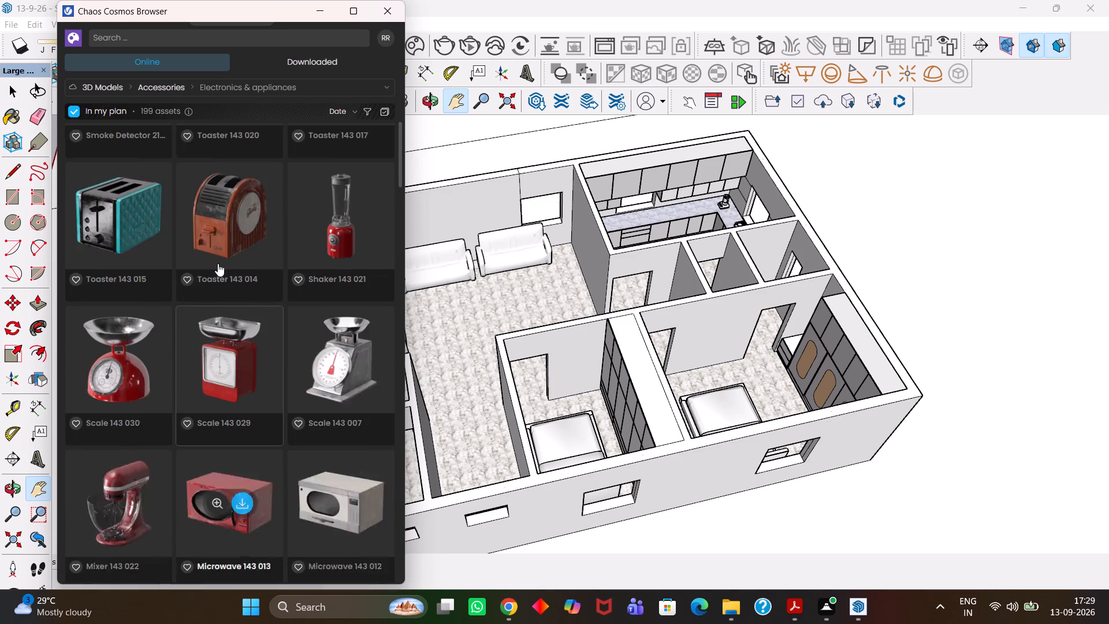
scroll(218, 263, up, 19)
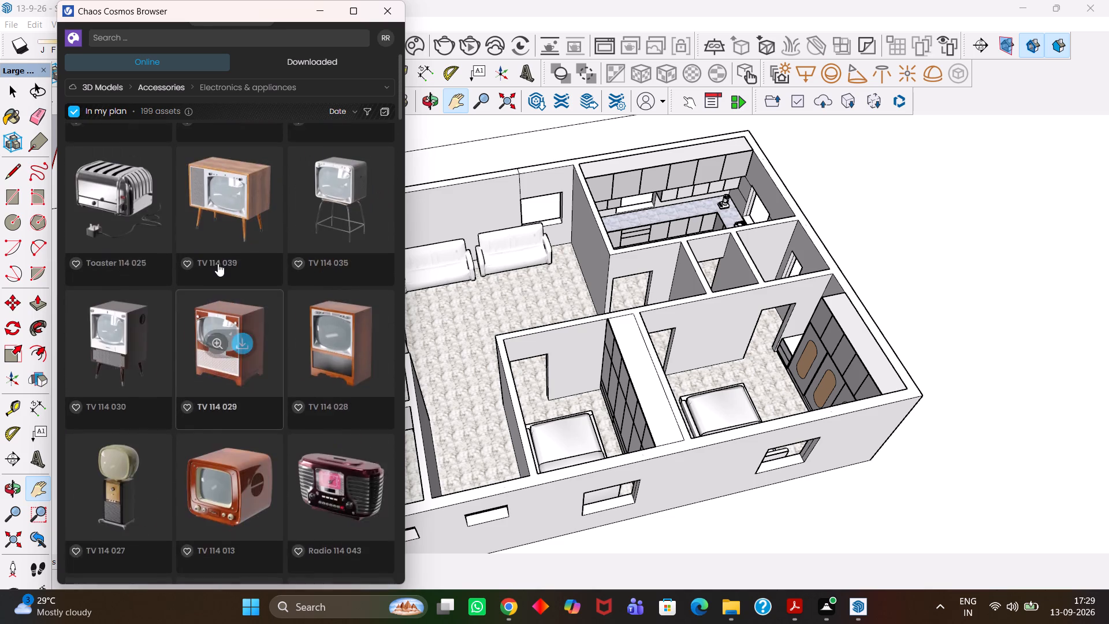
scroll(218, 263, up, 16)
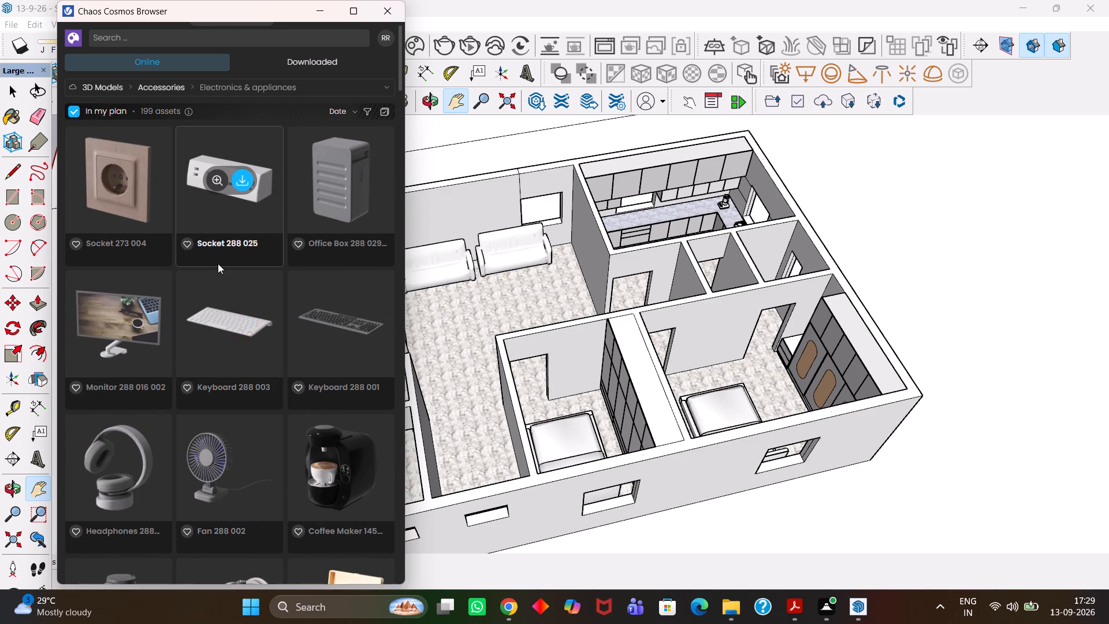
scroll(218, 263, up, 6)
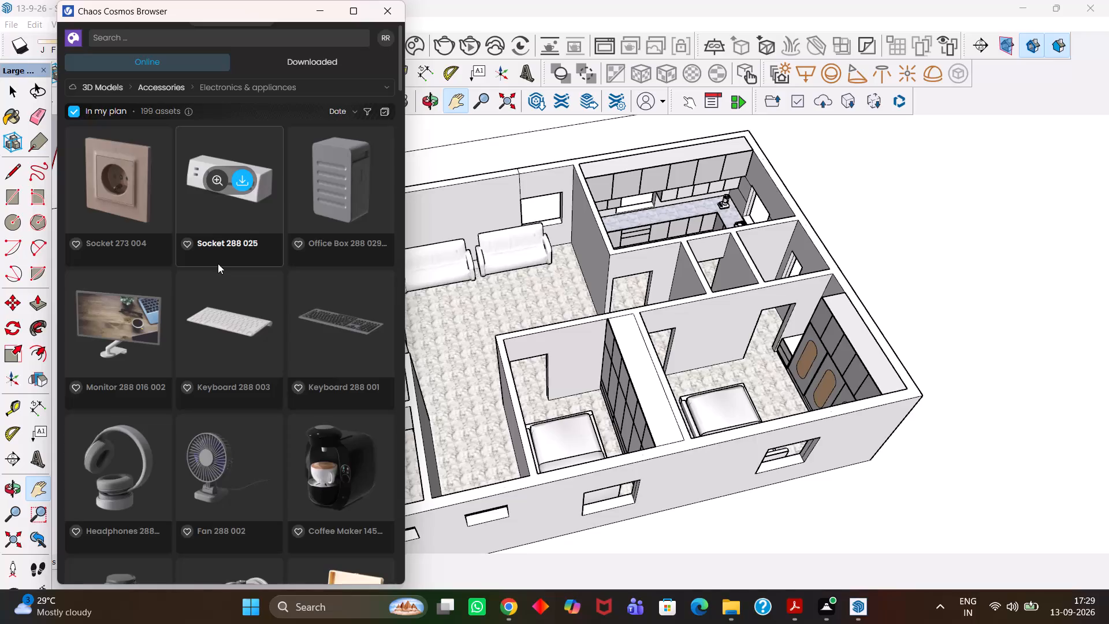
Search the Cosmos library for doors and import the Door 243 067 model.
click(174, 37)
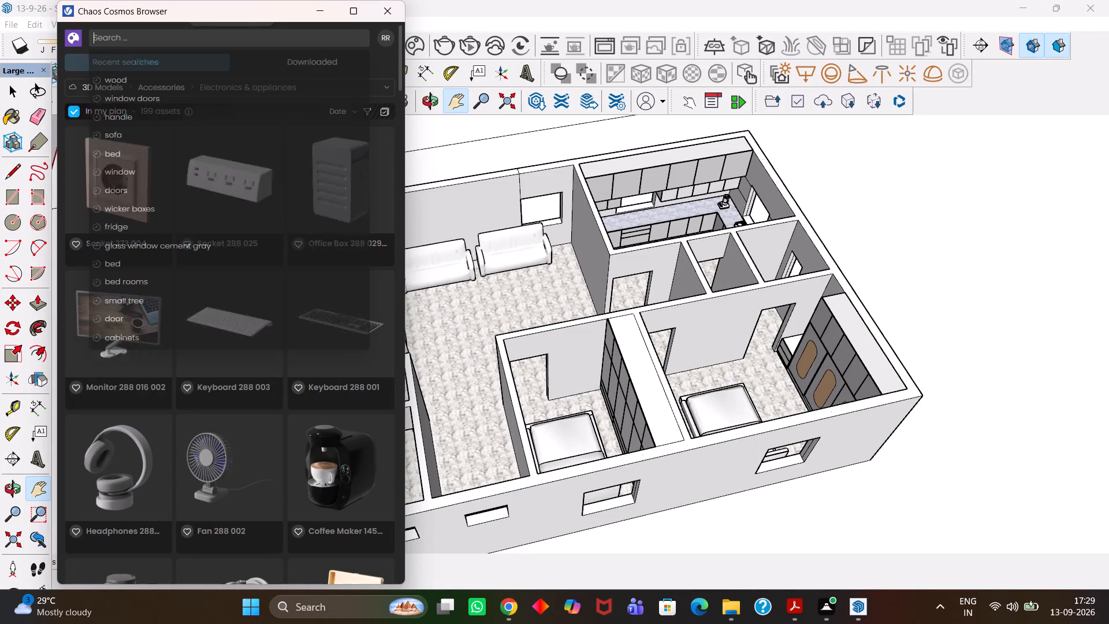
text(doors)
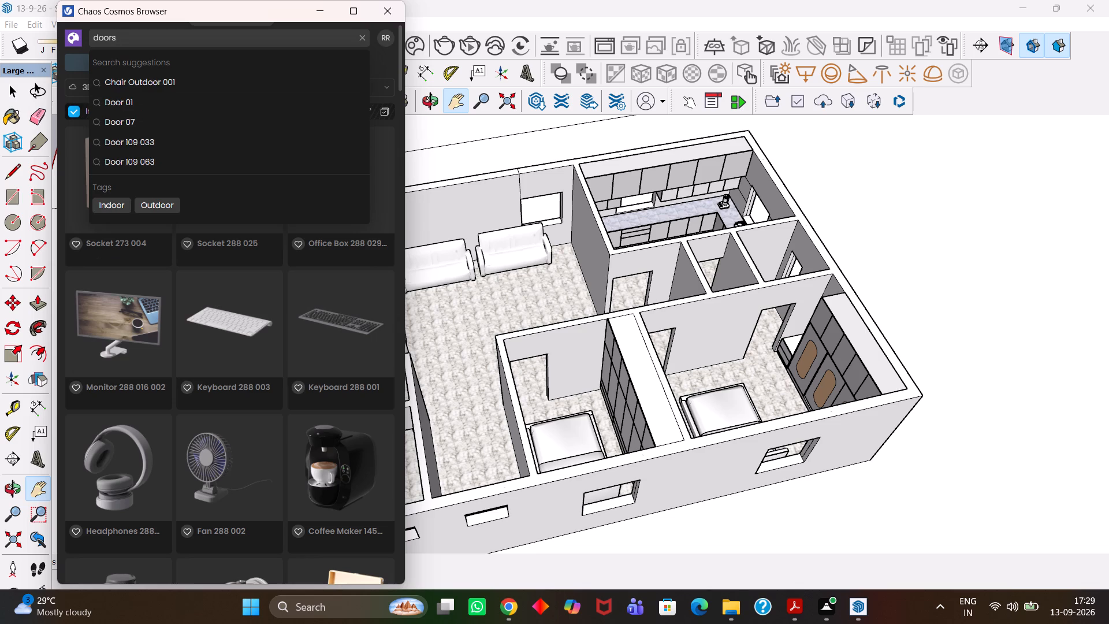
key(Return)
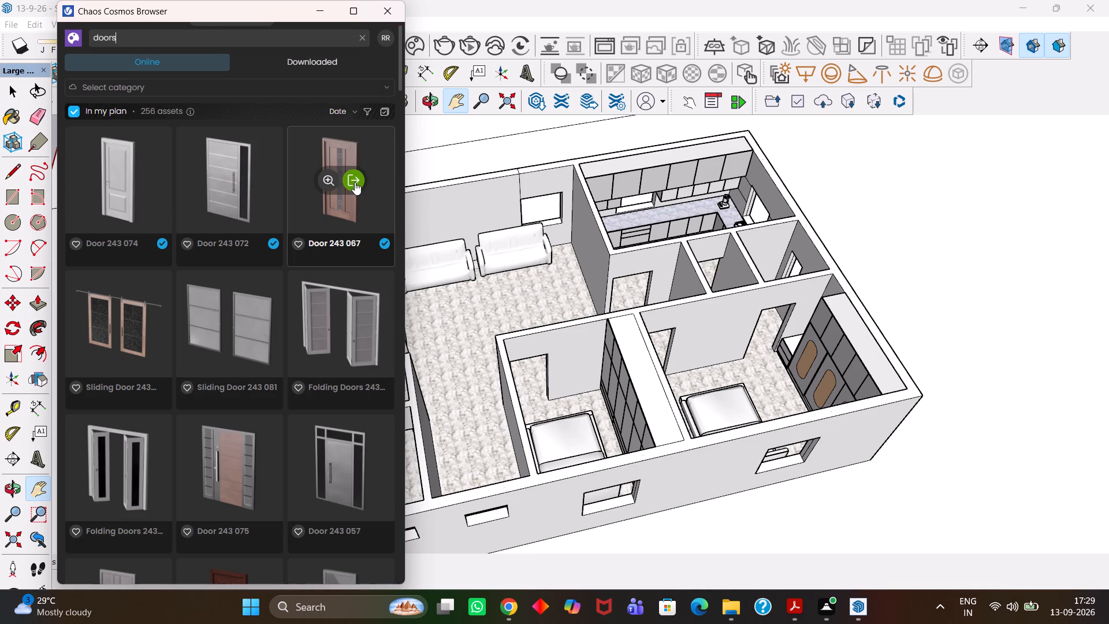
double_click(355, 182)
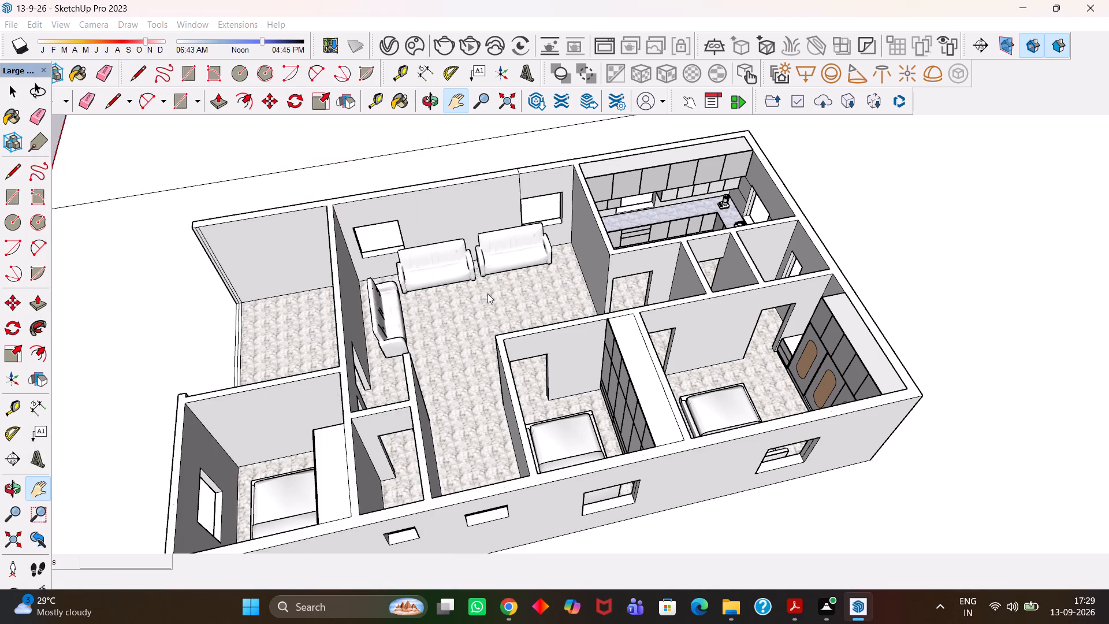
Place the imported door in the doorway between the empty front room and the living room.
scroll(505, 309, up, 1)
scroll(505, 309, down, 4)
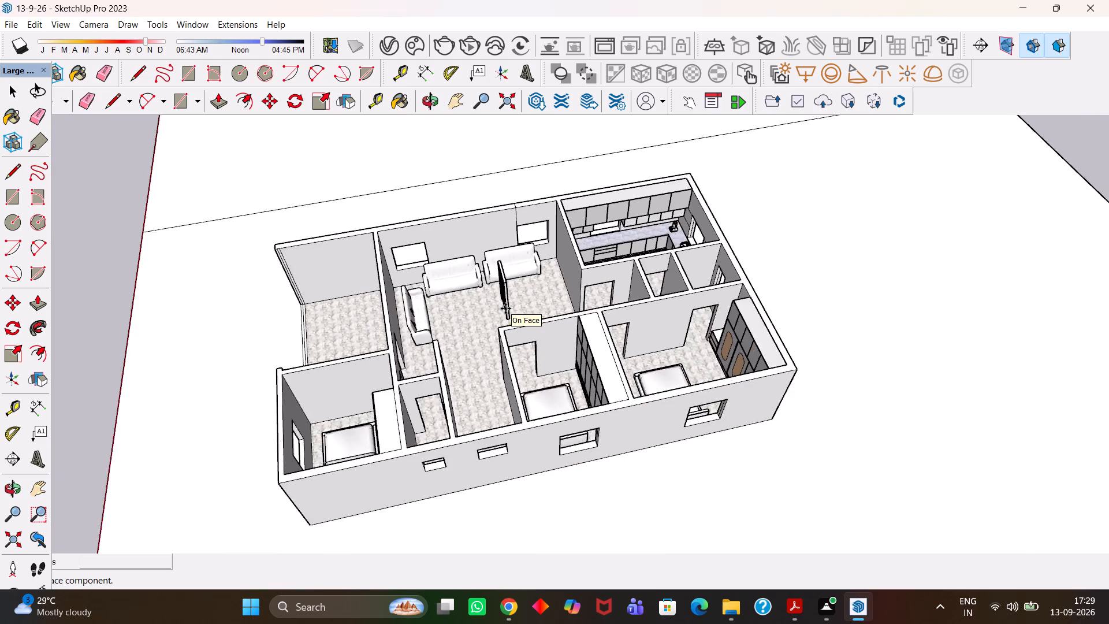
scroll(505, 309, down, 3)
scroll(531, 345, up, 4)
middle_drag(486, 346, 408, 343)
scroll(416, 343, up, 3)
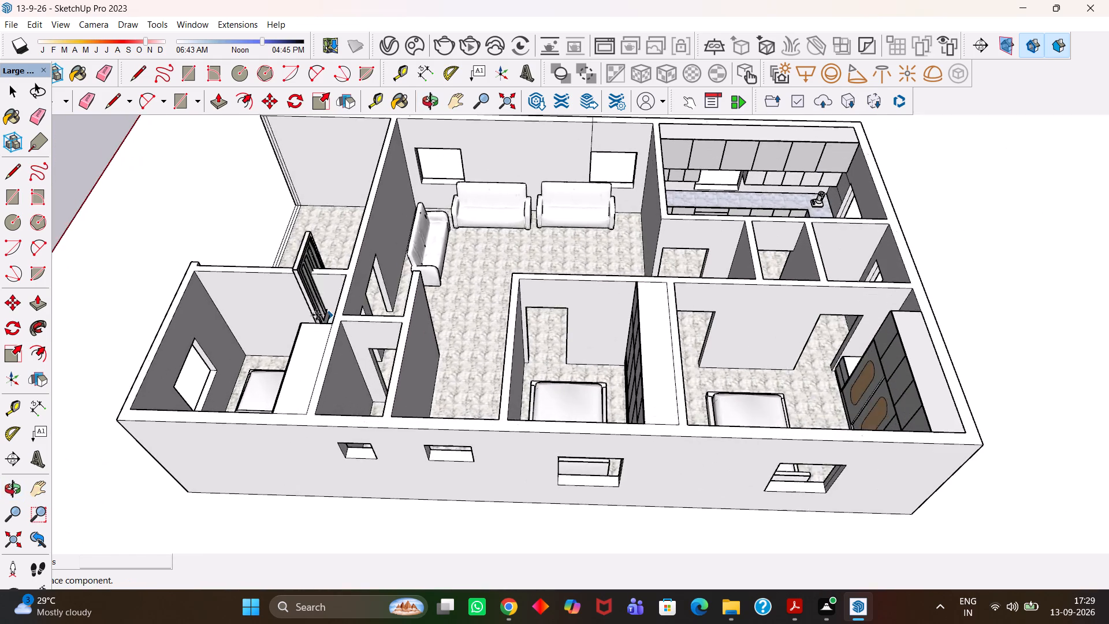
middle_drag(322, 316, 841, 331)
key(h)
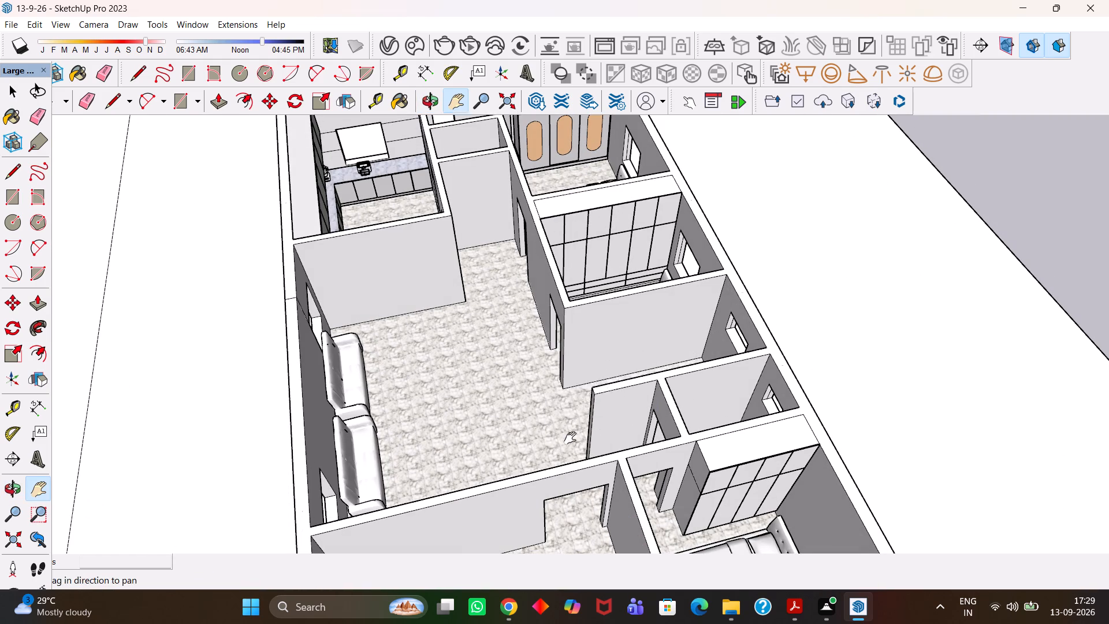
drag(570, 424, 559, 258)
middle_drag(523, 366, 505, 363)
key(Escape)
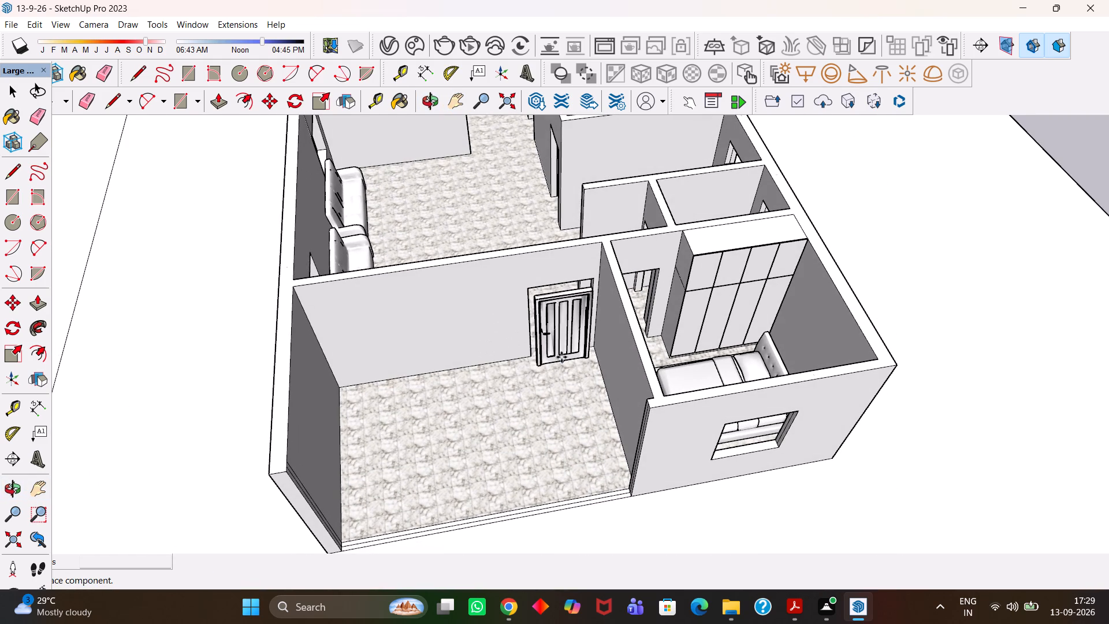
click(560, 352)
Move the door about 4 11/16" so its bottom corner meets the edge of the front room's doorway opening.
scroll(569, 350, up, 4)
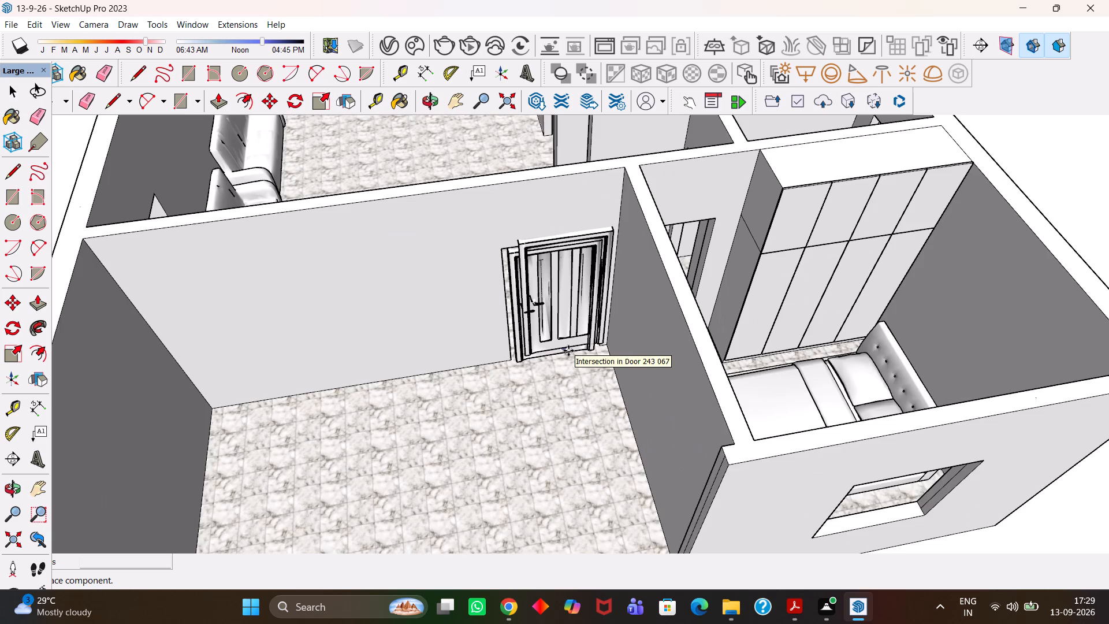
scroll(568, 351, up, 1)
key(space)
click(568, 341)
scroll(582, 345, up, 4)
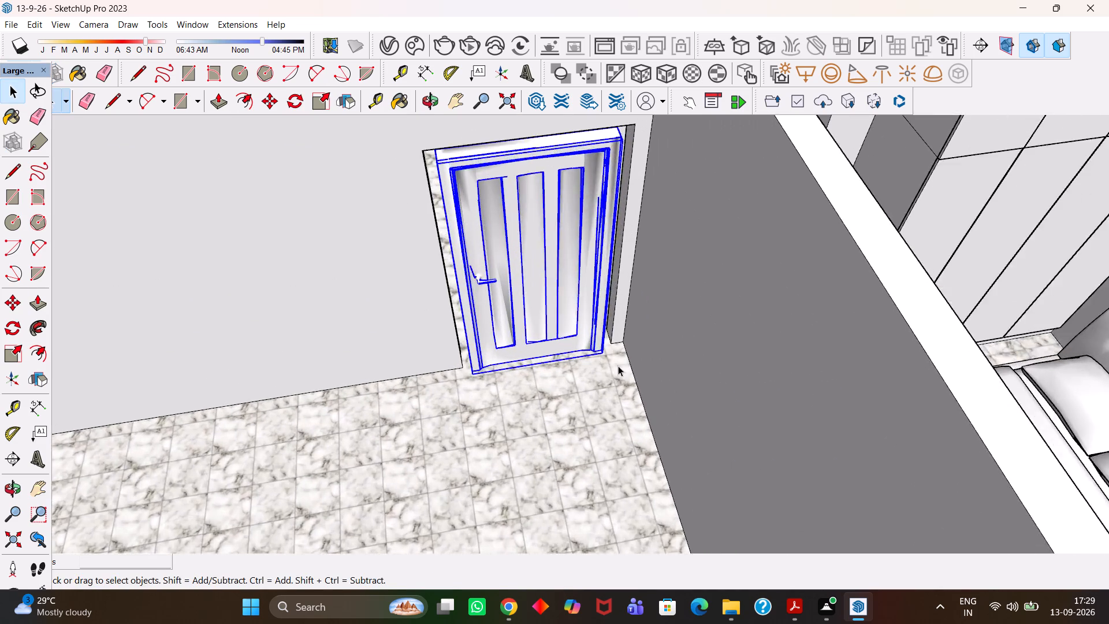
scroll(618, 366, up, 2)
key(m)
click(599, 351)
click(606, 339)
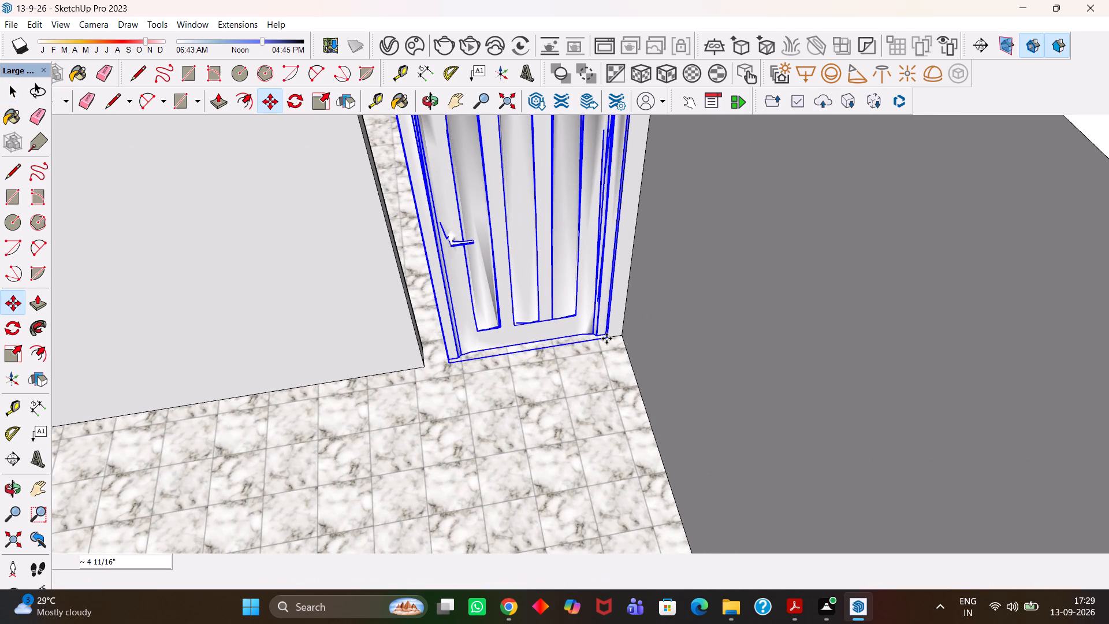
Scale the door to fill the front room's doorway, about 1.15 in width and about 1.02 in height.
key(h)
scroll(592, 339, down, 4)
drag(553, 287, 564, 341)
middle_drag(567, 345, 552, 341)
key(s)
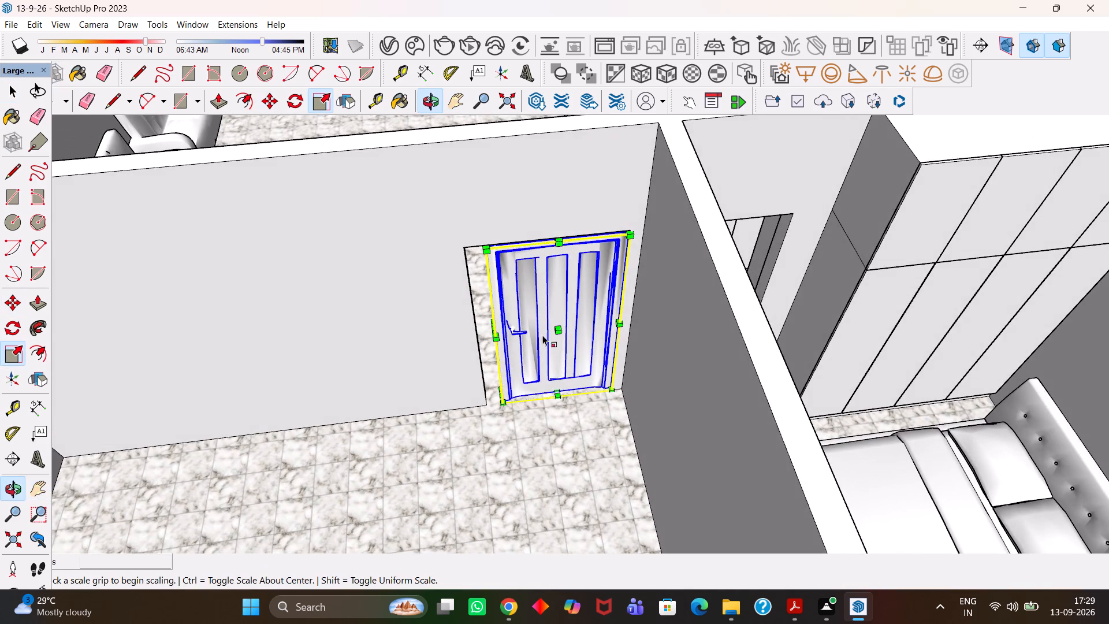
scroll(506, 314, up, 2)
click(493, 332)
click(466, 326)
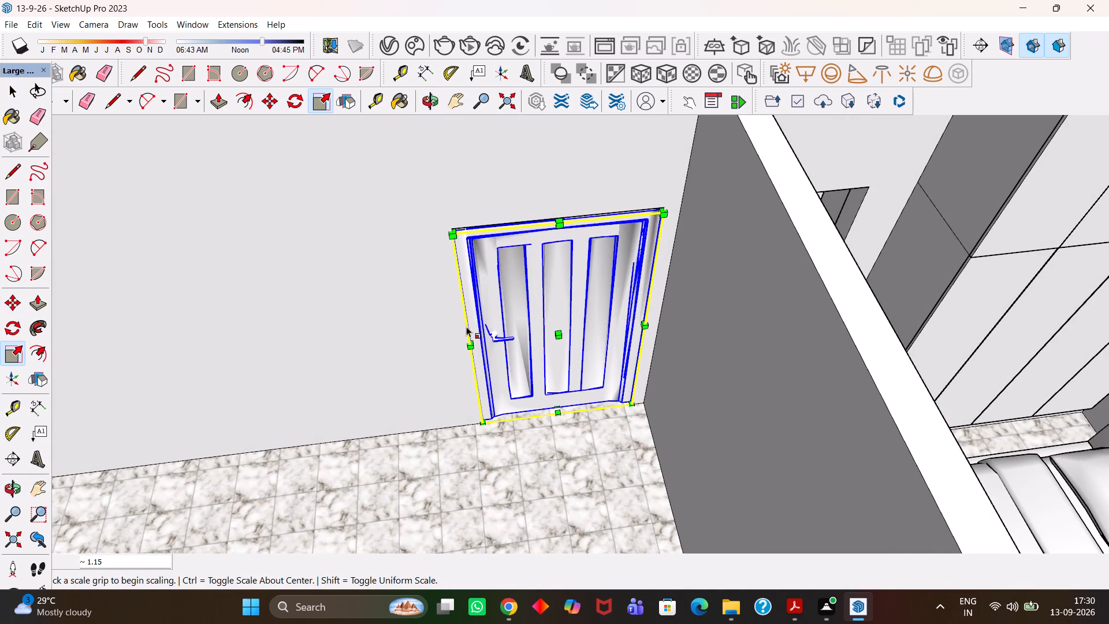
click(560, 213)
click(507, 226)
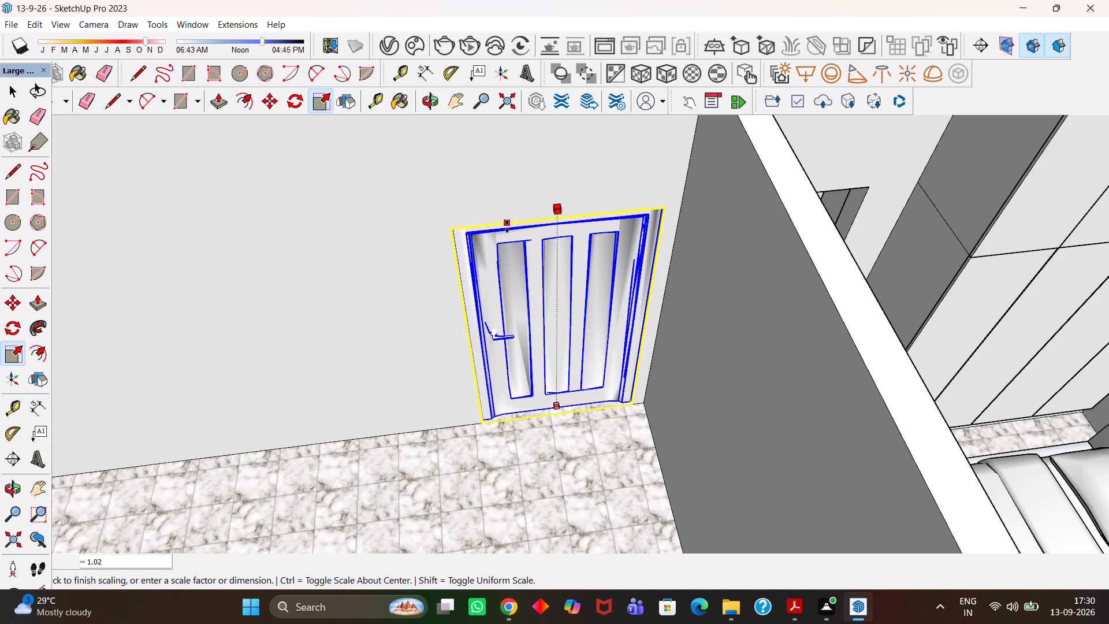
Copy the fitted door into the doorway of the adjacent bedroom, beside its wardrobe.
scroll(507, 226, down, 2)
key(m)
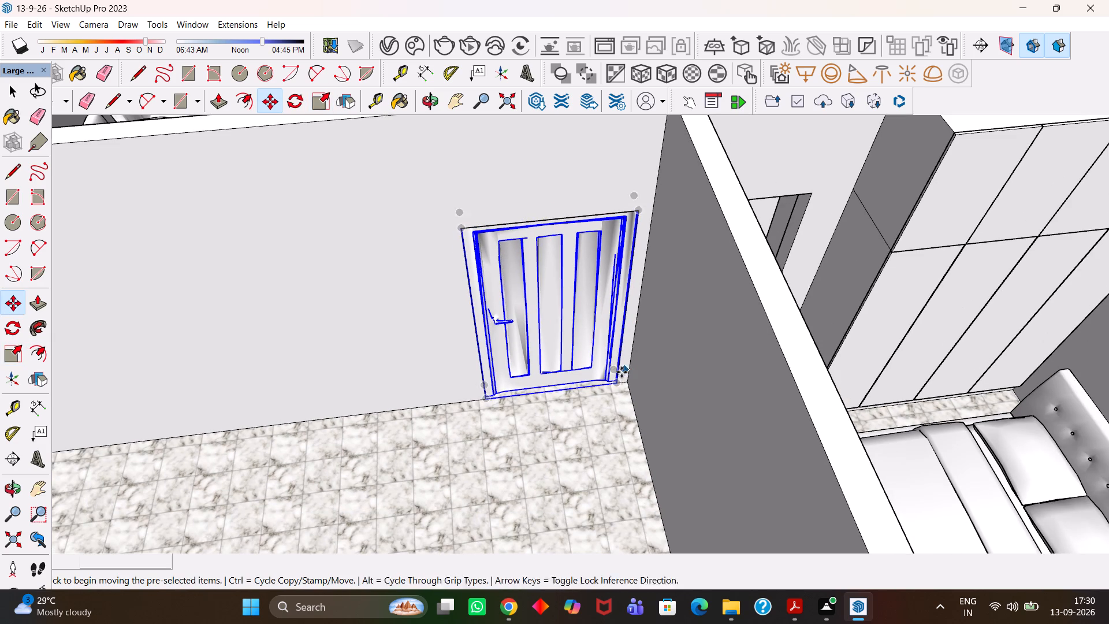
click(617, 381)
key(h)
scroll(563, 336, down, 4)
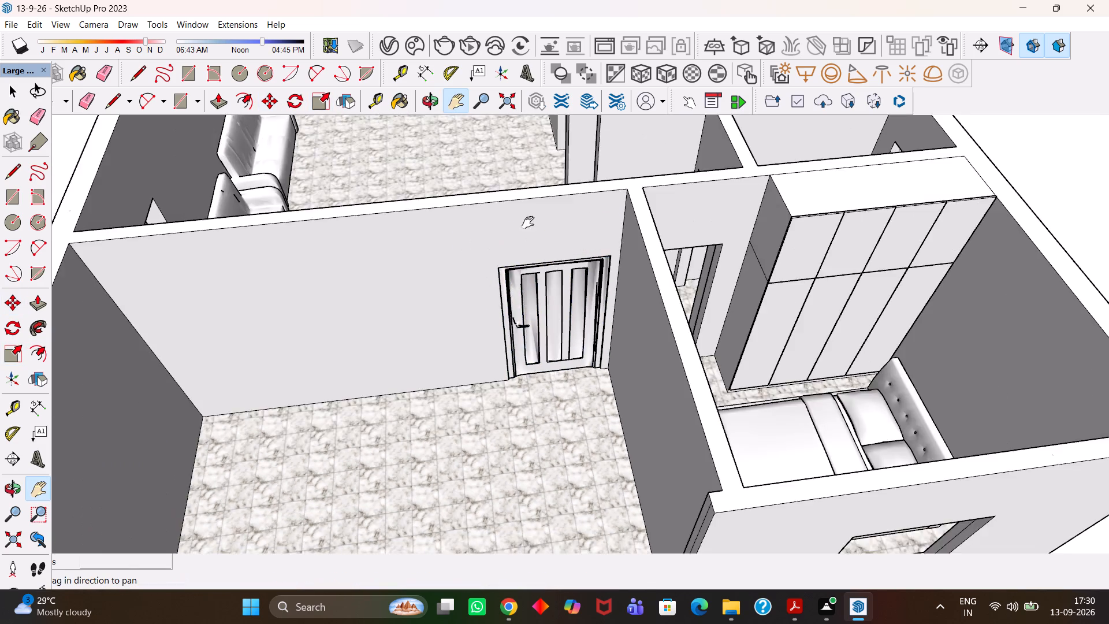
drag(527, 218, 529, 465)
drag(530, 315, 549, 474)
drag(545, 378, 576, 486)
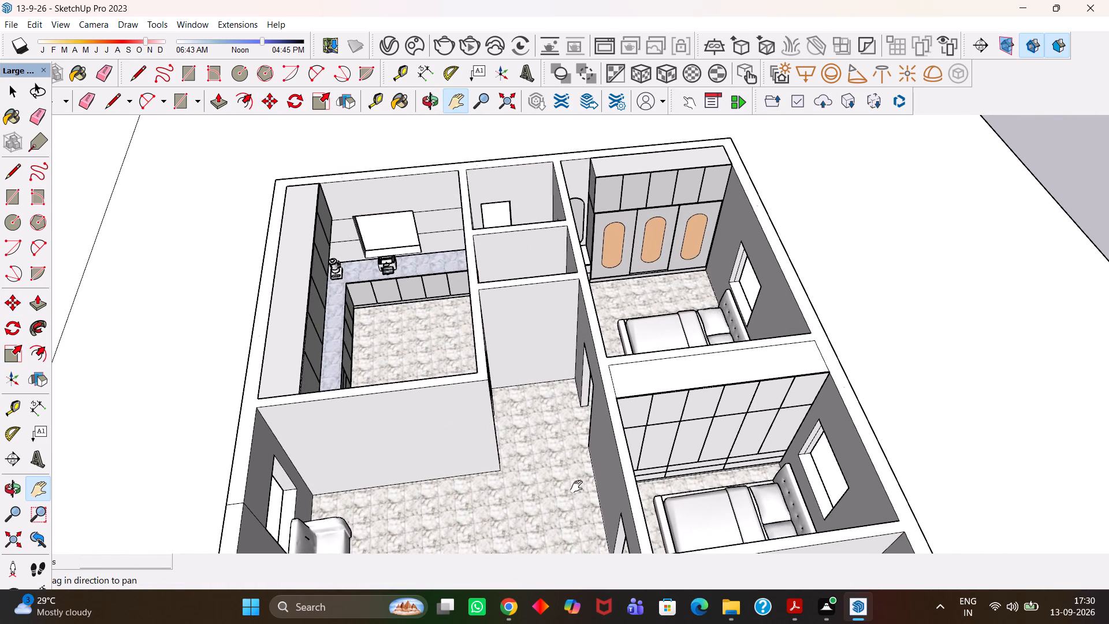
scroll(567, 458, down, 3)
drag(628, 500, 500, 251)
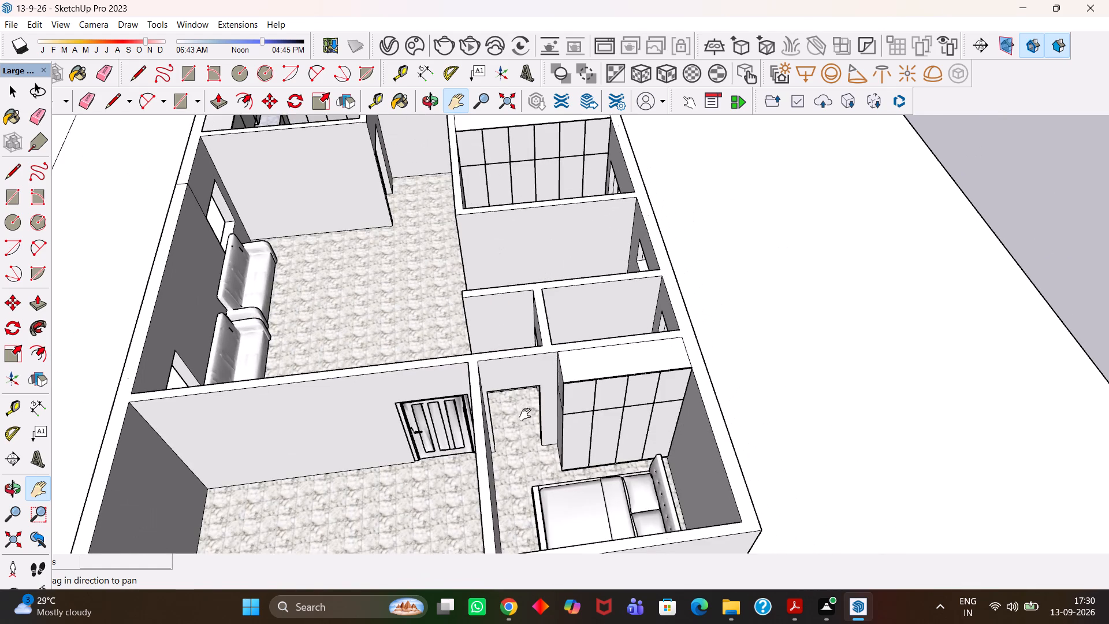
drag(525, 414, 498, 323)
scroll(500, 357, up, 5)
key(Escape)
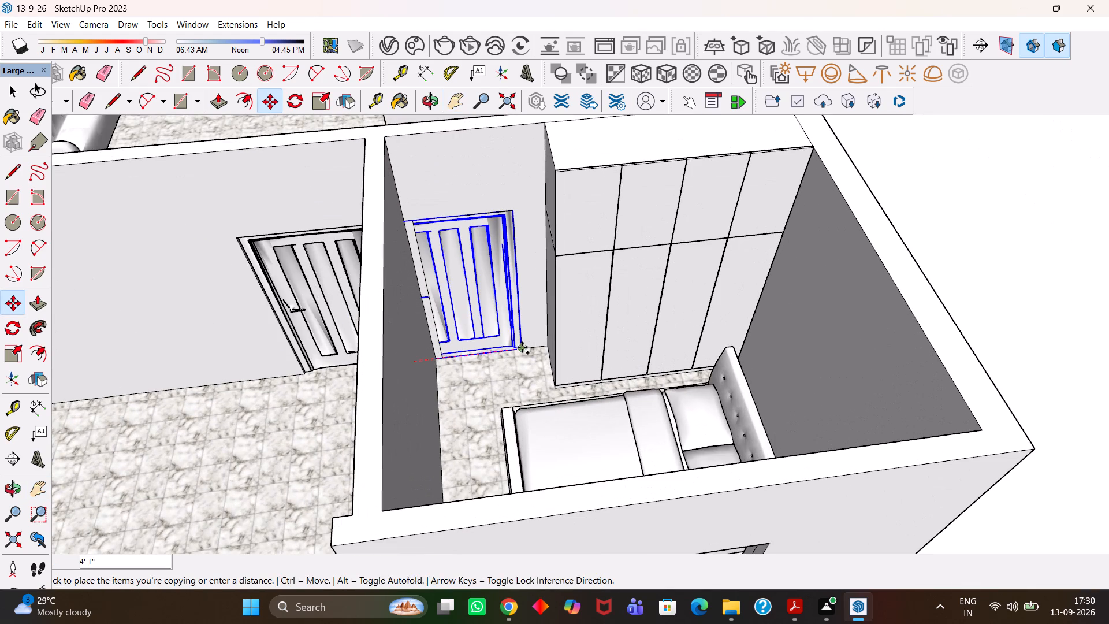
click(522, 347)
Scale the copied bedroom door's width to 0.75 so it fits the narrower opening.
scroll(522, 347, up, 3)
key(s)
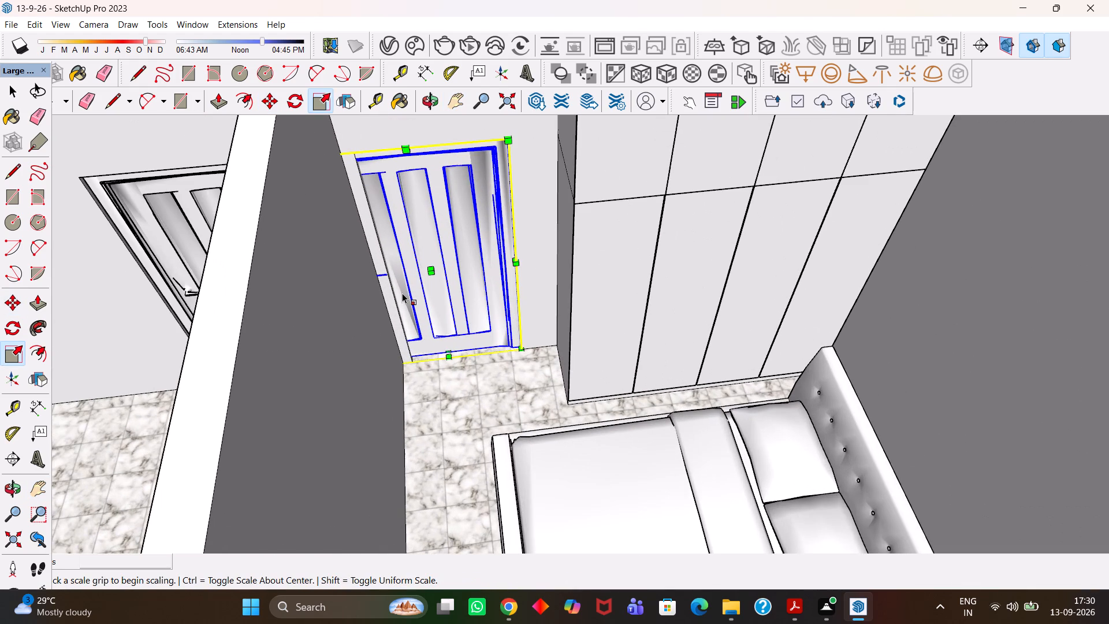
key(k)
click(347, 274)
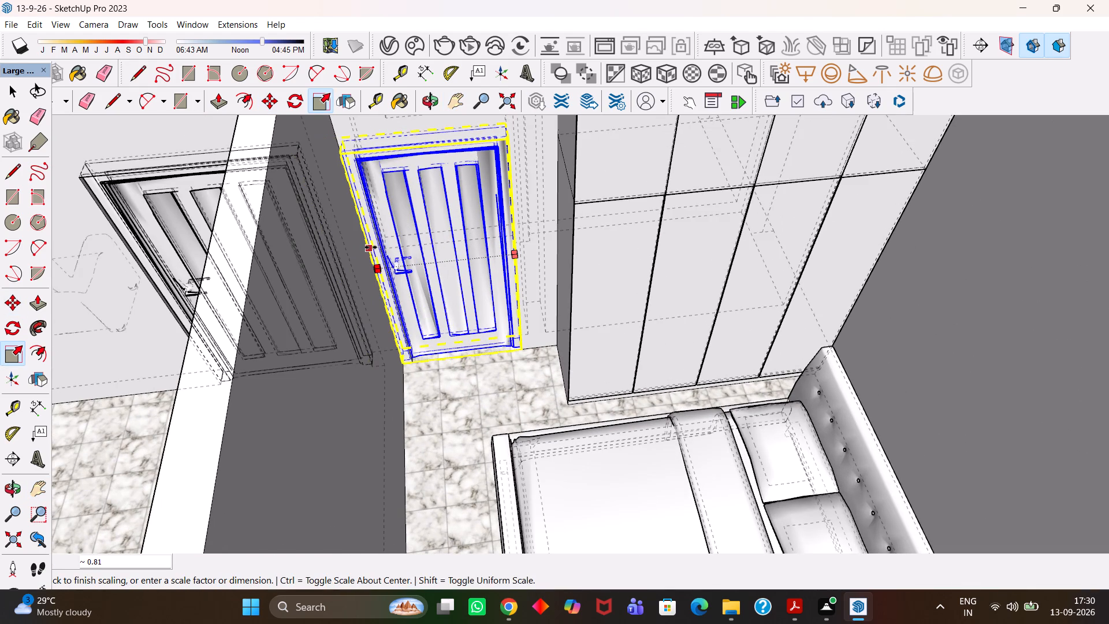
key(k)
click(381, 250)
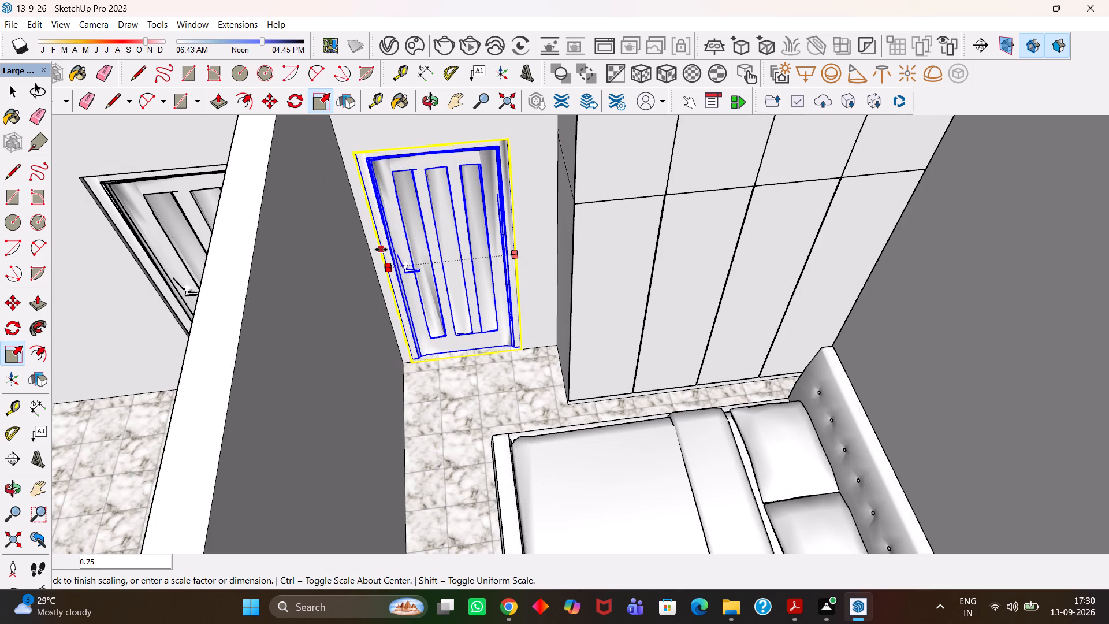
Copy the narrowed bedroom door onto the living room floor beside the middle bedroom's doorway.
key(m)
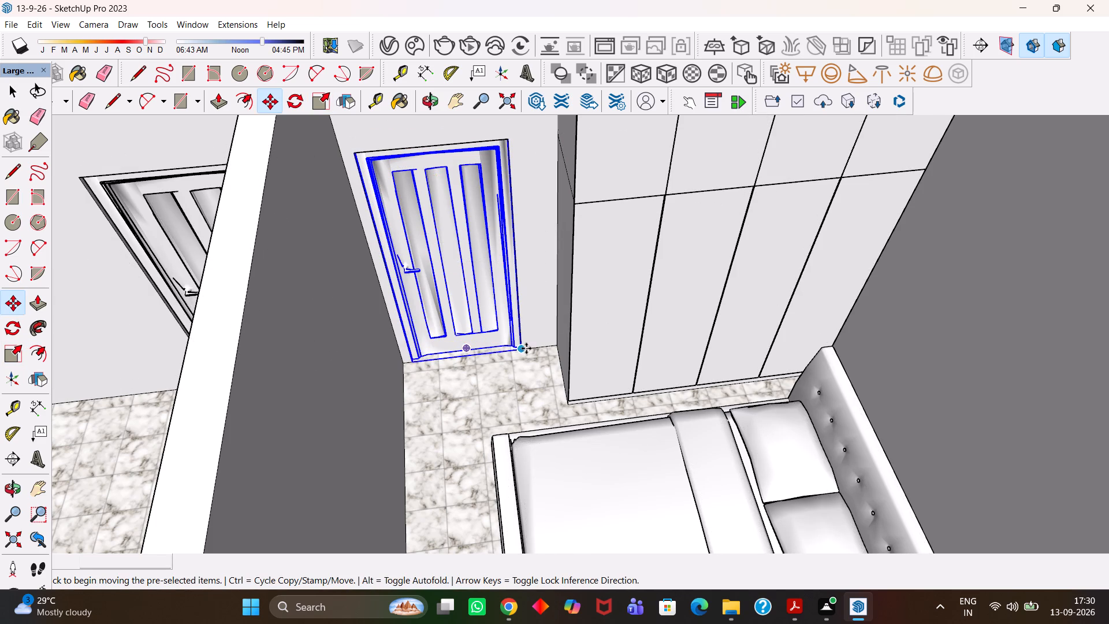
click(526, 348)
key(h)
scroll(488, 325, down, 4)
drag(482, 255, 489, 432)
drag(494, 299, 495, 371)
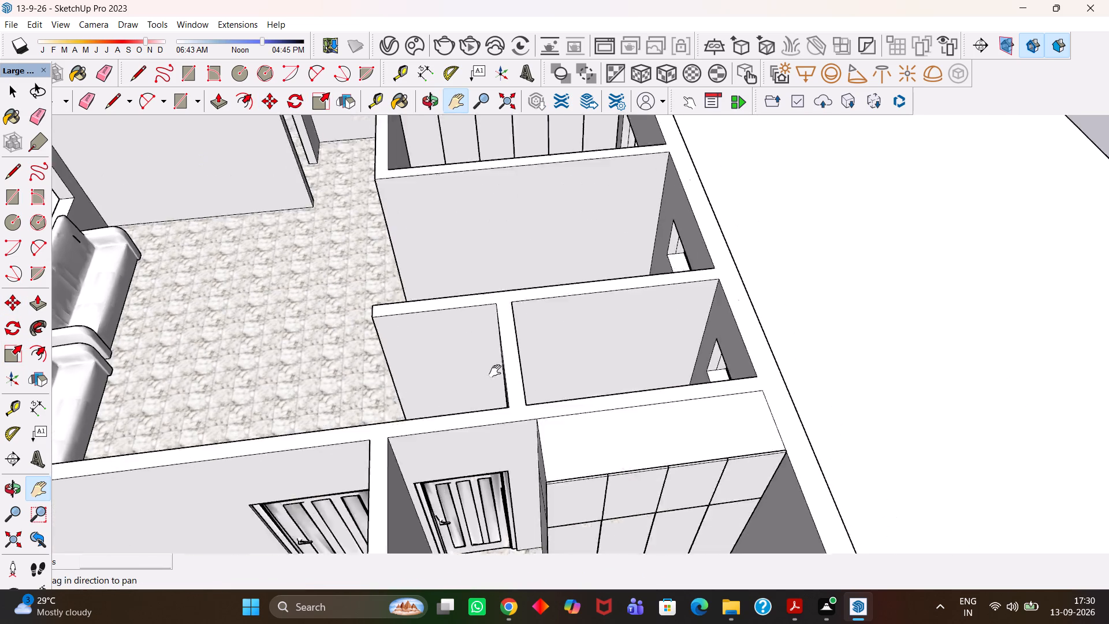
drag(495, 371, 508, 463)
middle_drag(511, 370, 500, 440)
middle_click(500, 440)
drag(492, 340, 533, 444)
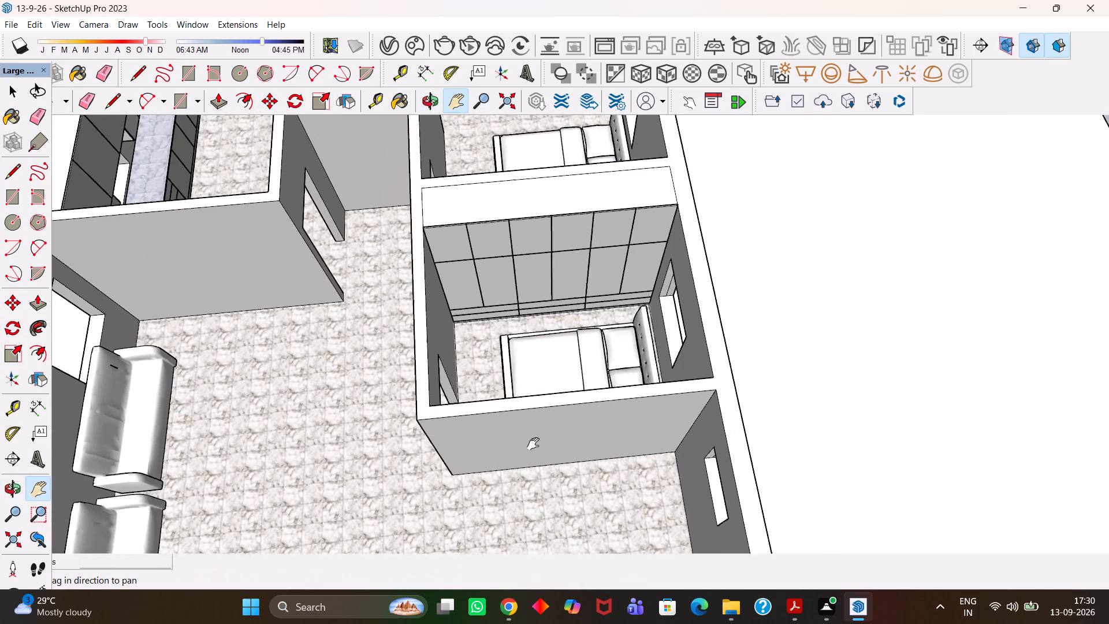
drag(533, 444, 543, 462)
drag(500, 284, 676, 296)
scroll(587, 375, down, 3)
middle_drag(583, 455, 678, 387)
scroll(677, 388, up, 1)
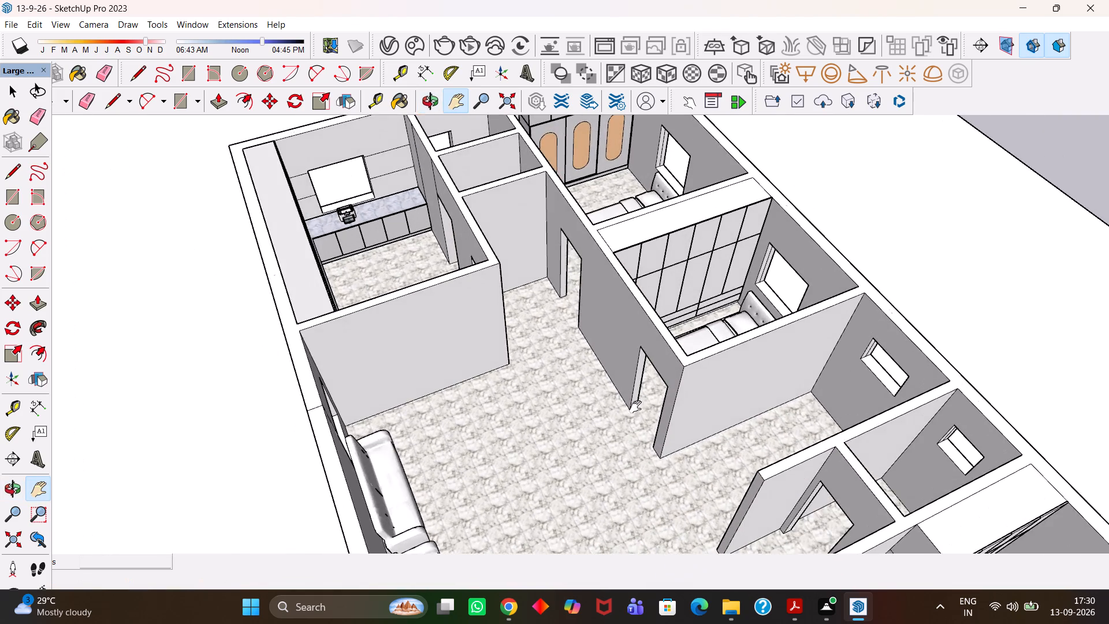
scroll(624, 415, up, 2)
middle_drag(593, 417, 591, 431)
scroll(591, 431, up, 2)
drag(598, 437, 526, 407)
middle_drag(530, 411, 538, 416)
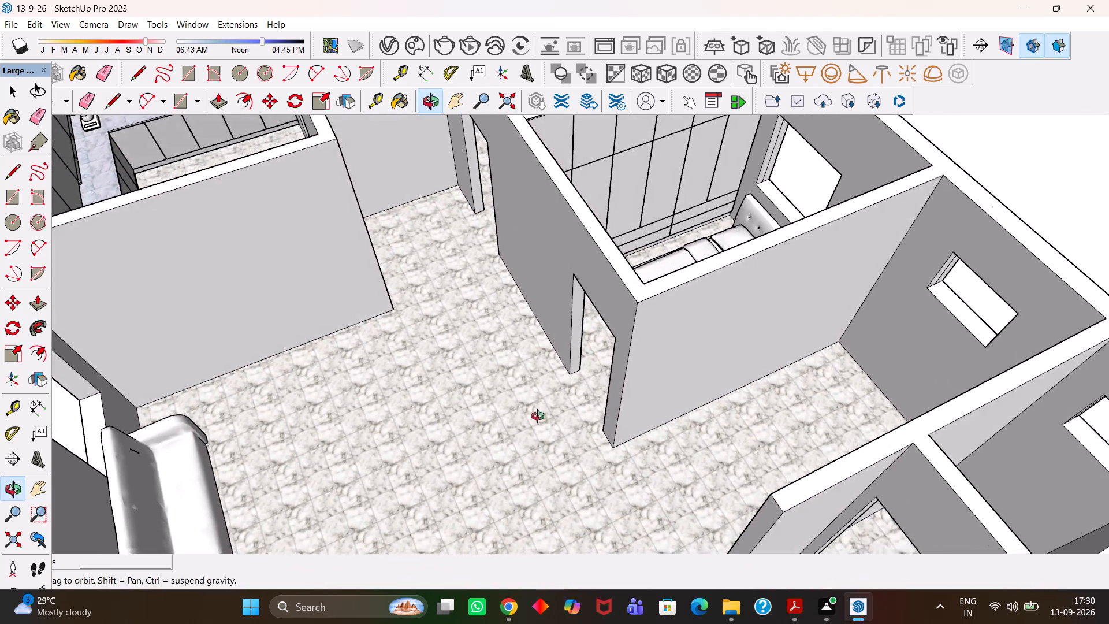
middle_drag(538, 416, 539, 417)
key(Escape)
click(558, 428)
Rotate the new door copy 90 degrees about its bottom corner to line up with the middle bedroom's wall.
scroll(534, 443, up, 3)
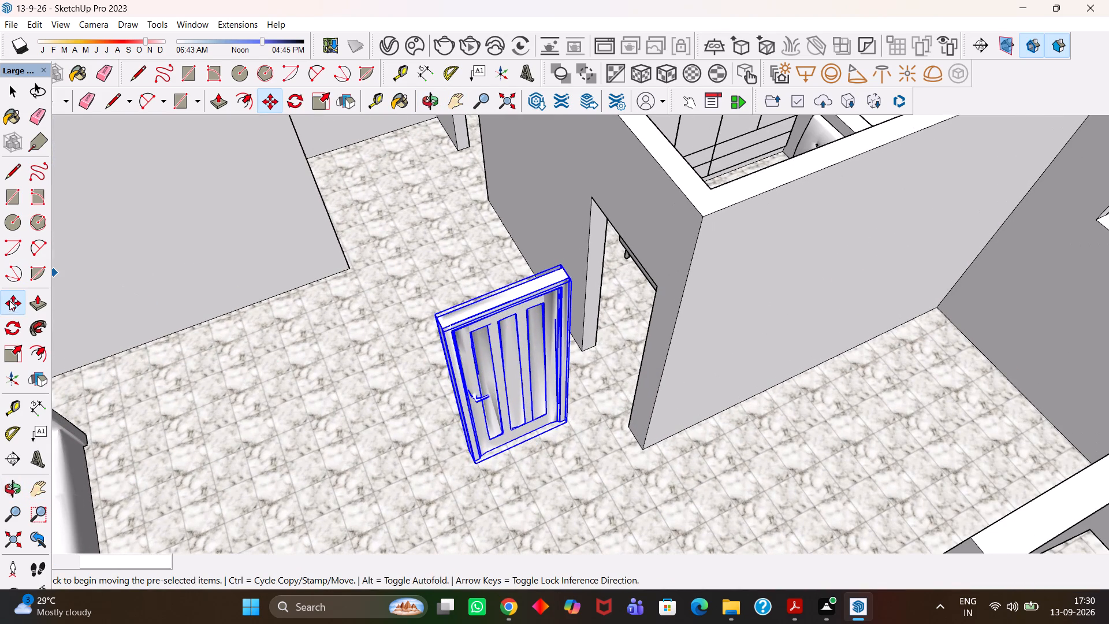
click(15, 324)
click(474, 467)
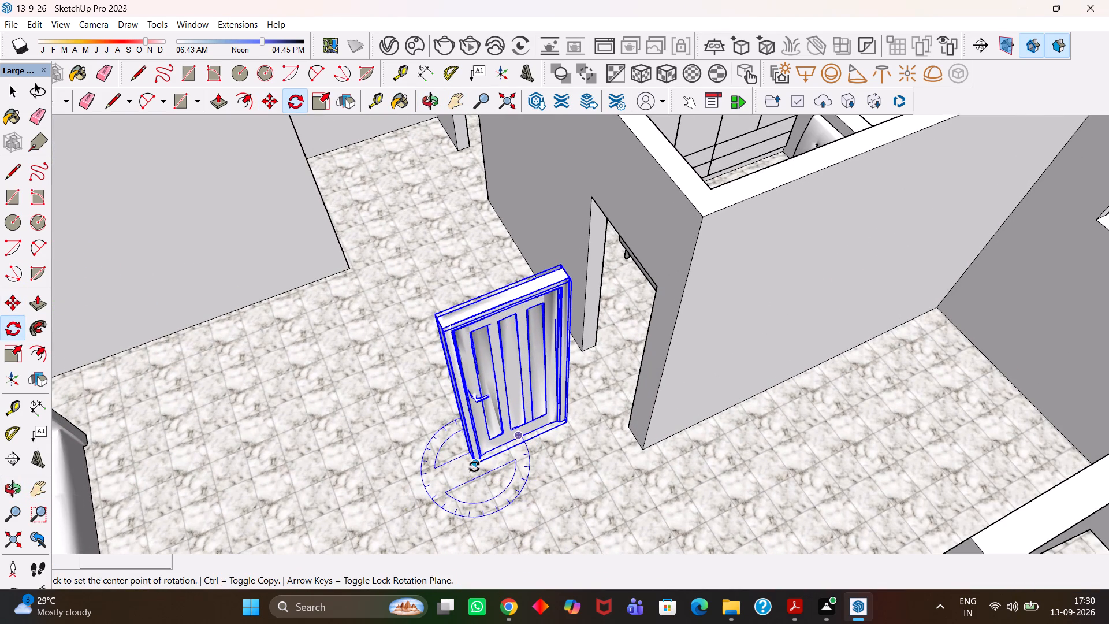
click(430, 482)
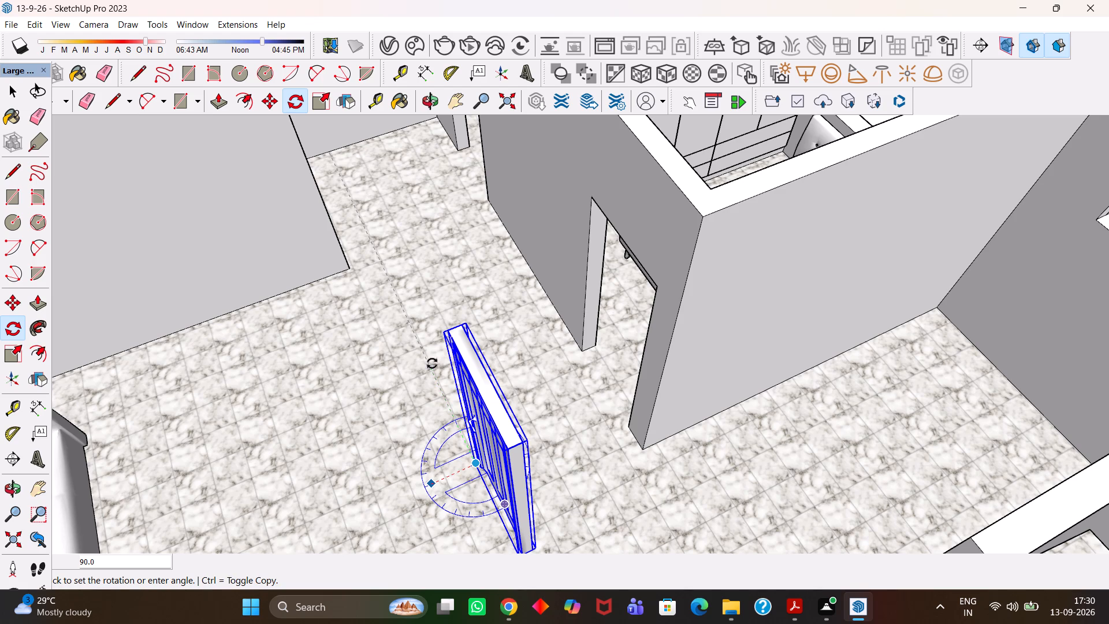
click(428, 362)
Move the rotated door into the middle bedroom's doorway, matching its bottom corner to the corner of the opening.
middle_drag(424, 377, 526, 383)
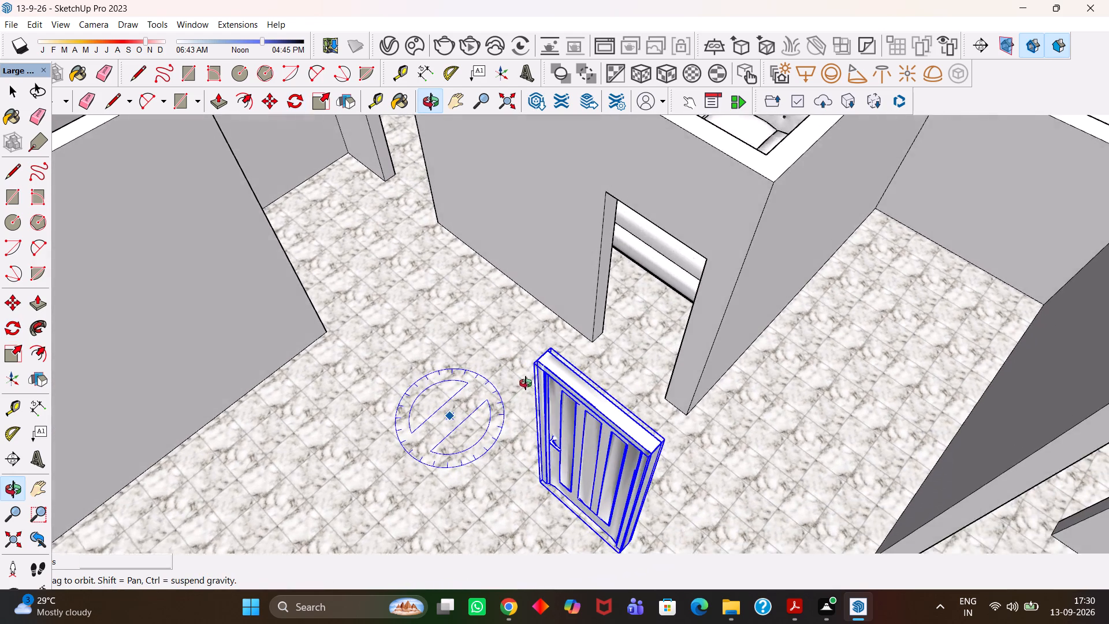
middle_drag(526, 383, 545, 390)
middle_click(545, 390)
key(h)
drag(613, 416, 515, 311)
middle_drag(436, 380, 477, 398)
key(m)
click(587, 477)
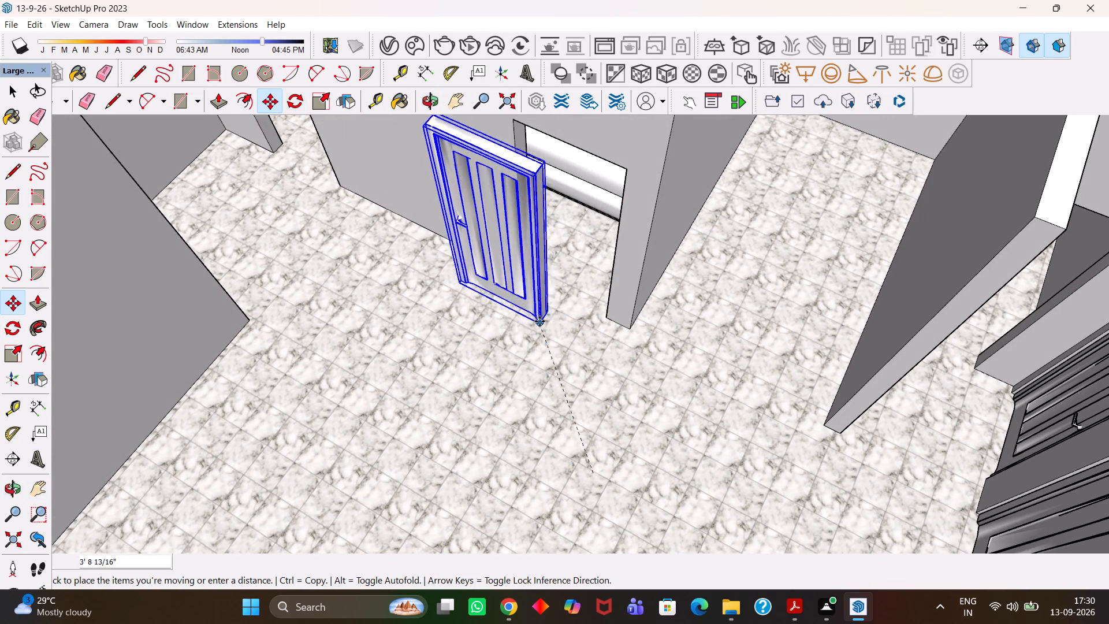
click(610, 316)
Copy the middle bedroom's door about 10' 5" along the wall into the rear bedroom's doorway, matching the bottom corners.
scroll(518, 291, up, 3)
middle_drag(513, 292, 522, 295)
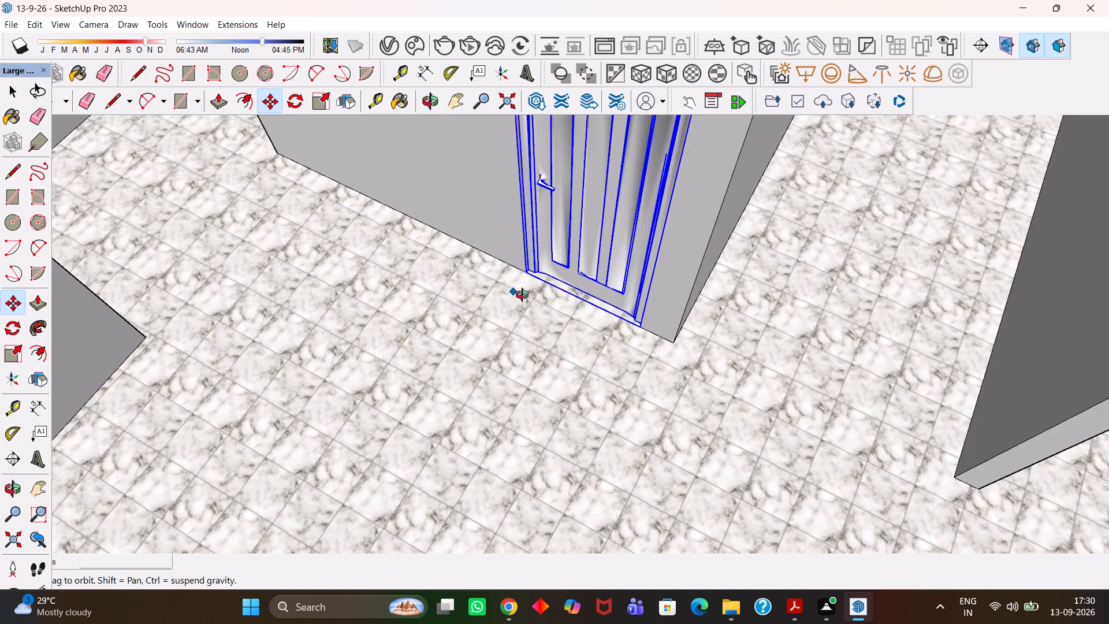
middle_drag(522, 295, 615, 291)
key(h)
scroll(596, 312, down, 3)
drag(583, 261, 570, 396)
middle_drag(597, 407, 571, 397)
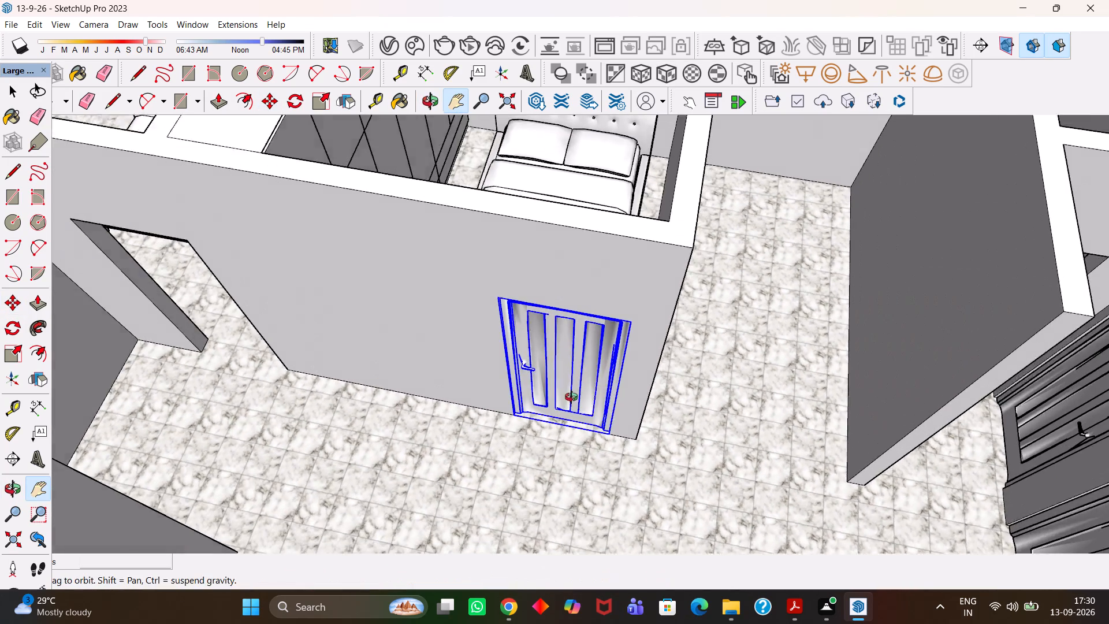
middle_drag(571, 397, 555, 391)
key(m)
click(597, 440)
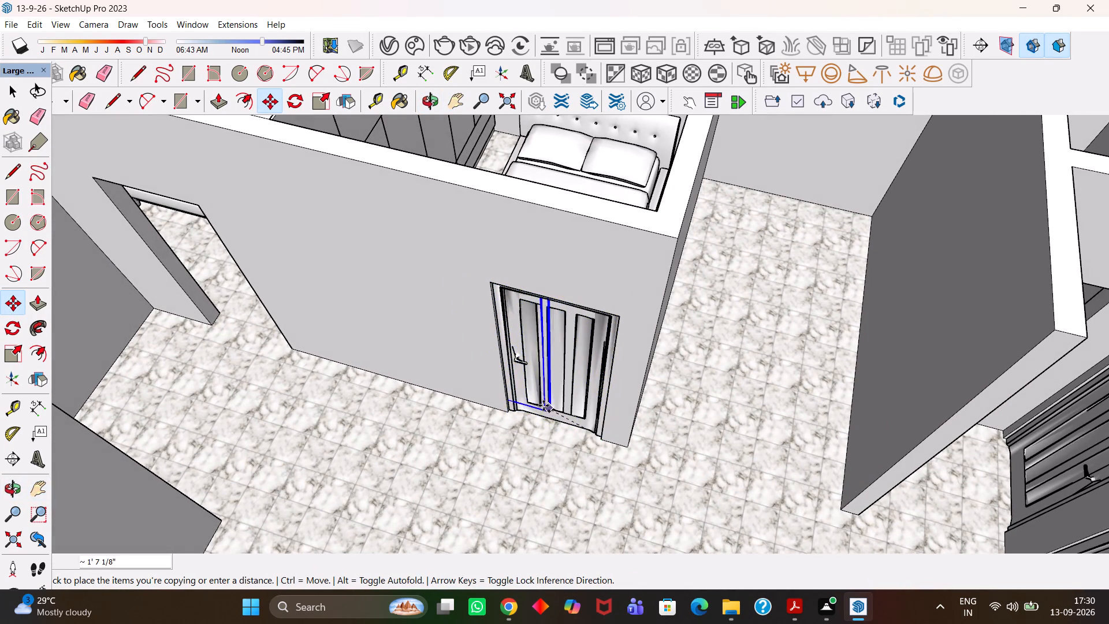
key(h)
scroll(519, 395, down, 3)
drag(306, 312, 539, 374)
scroll(545, 418, up, 1)
middle_drag(554, 421, 561, 422)
scroll(559, 422, up, 2)
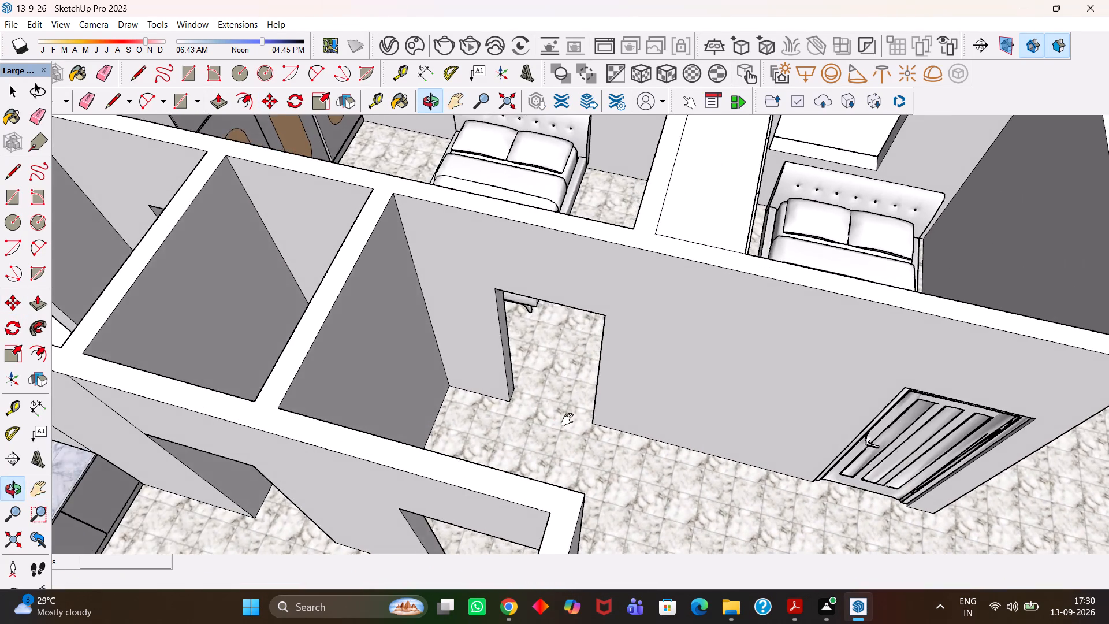
key(Escape)
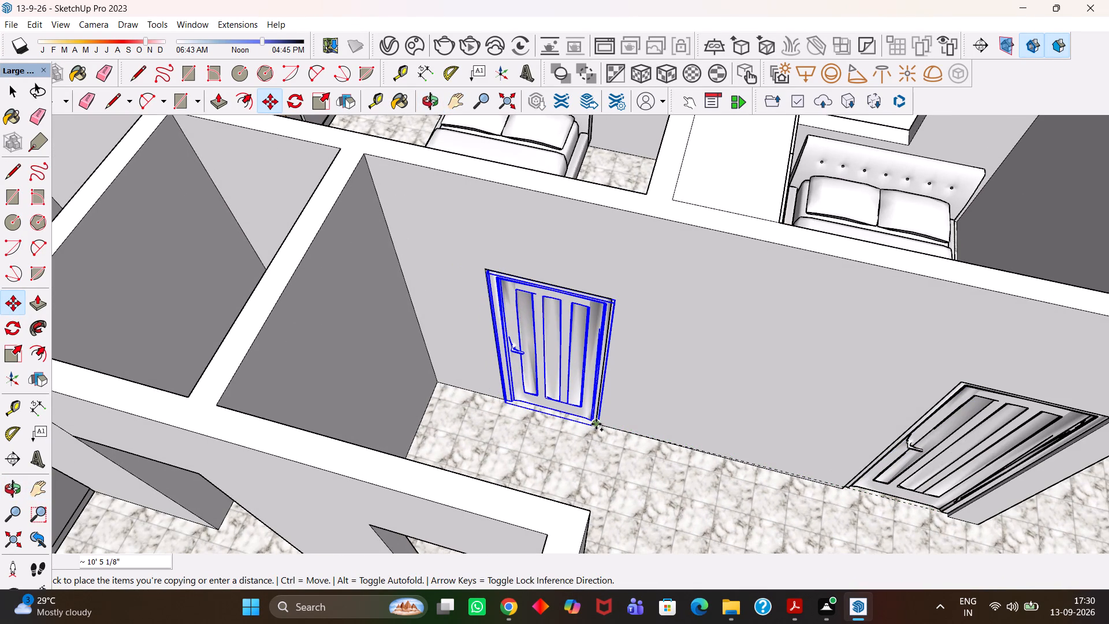
click(597, 425)
Scale the rear bedroom door's height so its top meets the top edge of the opening.
scroll(500, 263, up, 3)
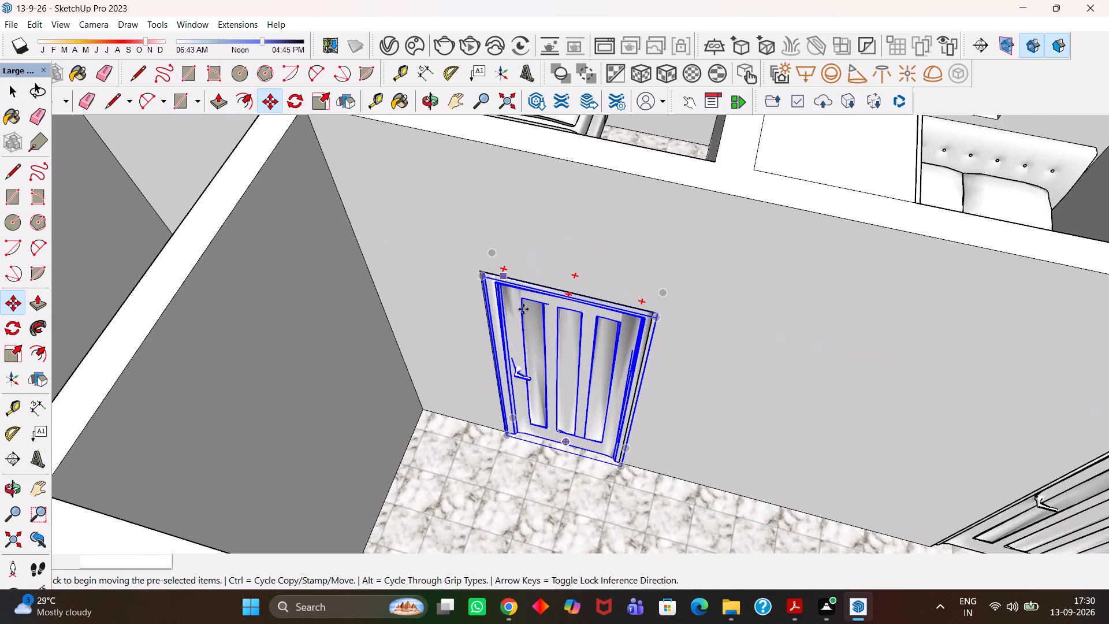
scroll(523, 310, up, 1)
middle_drag(524, 310, 542, 287)
key(s)
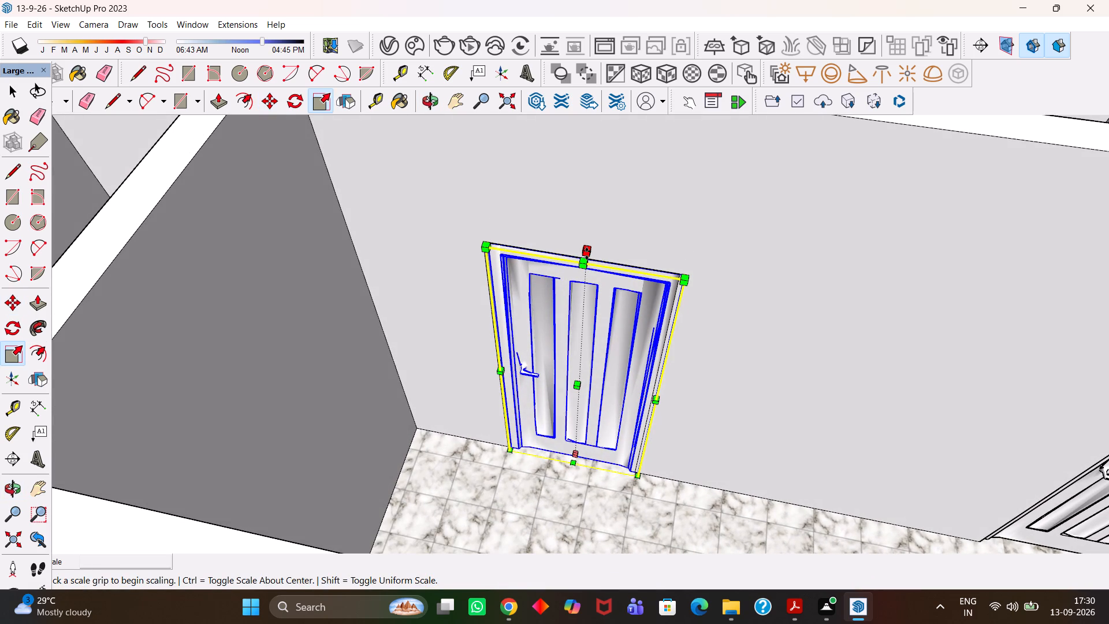
click(587, 254)
click(572, 257)
key(space)
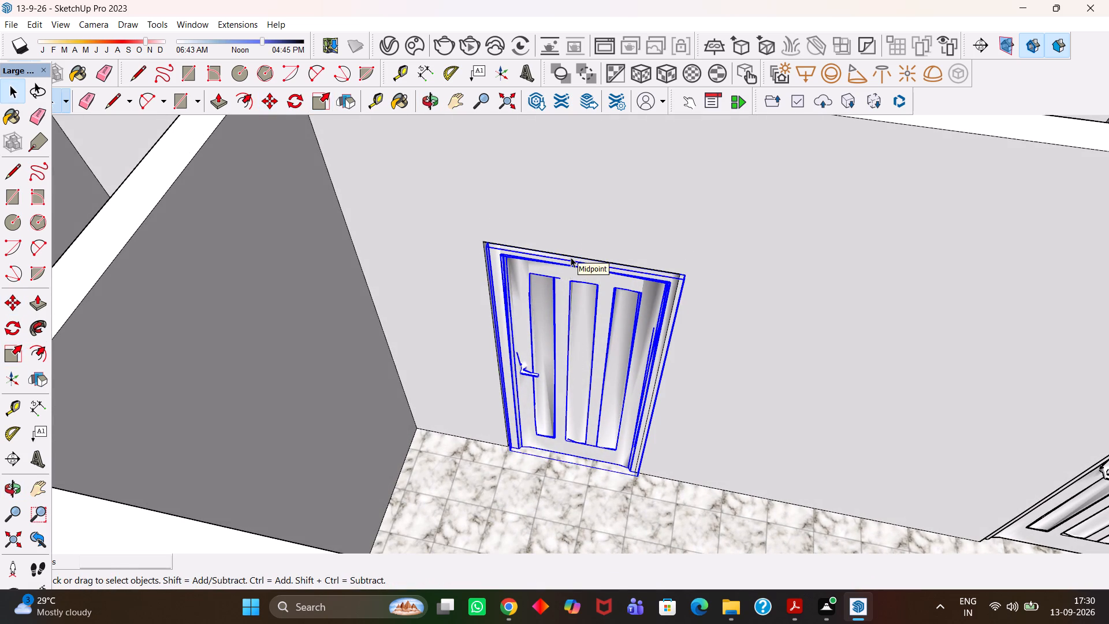
Copy the rear bedroom door about 10' 5" into the doorway of the small windowed room beside the kitchen, matching the bottom corners.
key(h)
scroll(551, 369, down, 5)
middle_drag(578, 399, 616, 427)
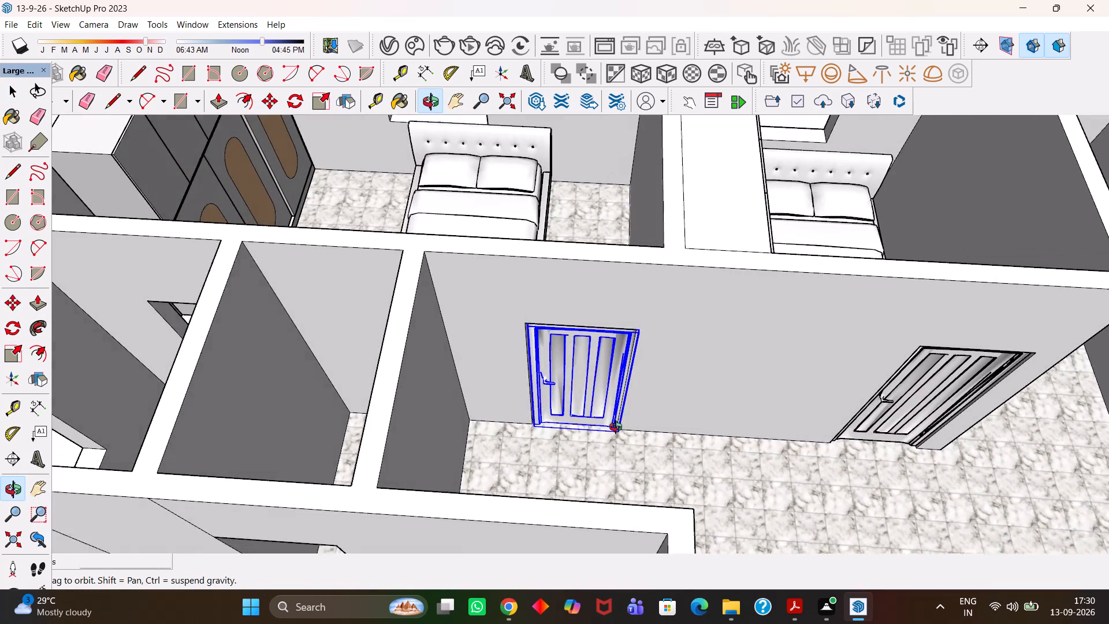
middle_drag(616, 427, 611, 428)
key(m)
click(616, 435)
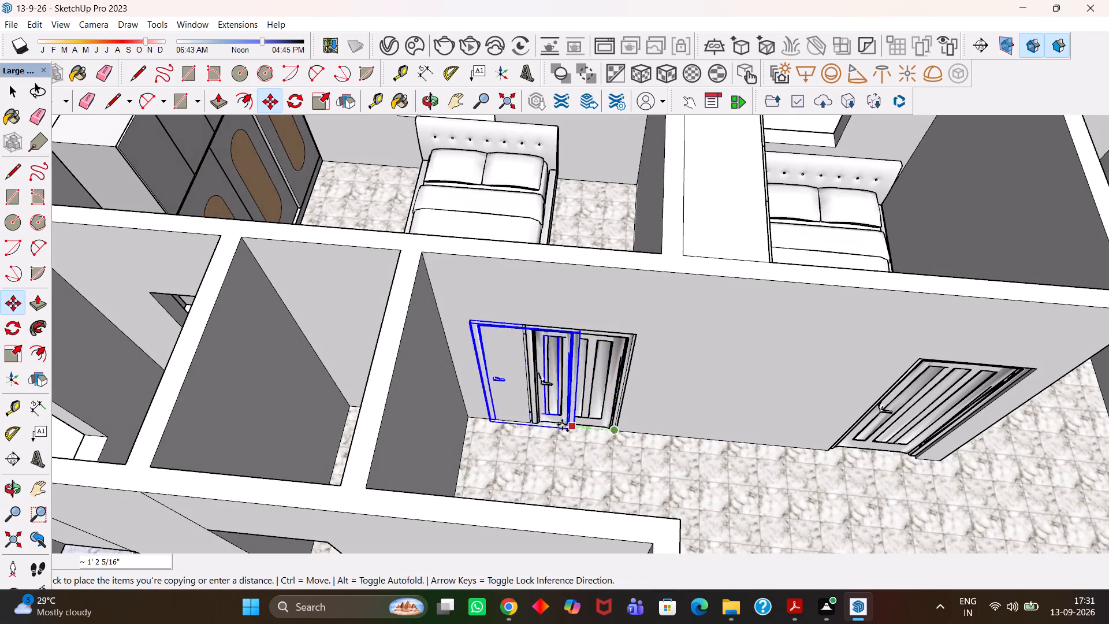
key(h)
scroll(493, 409, down, 4)
drag(276, 348, 548, 387)
scroll(602, 418, up, 8)
middle_drag(601, 439, 609, 439)
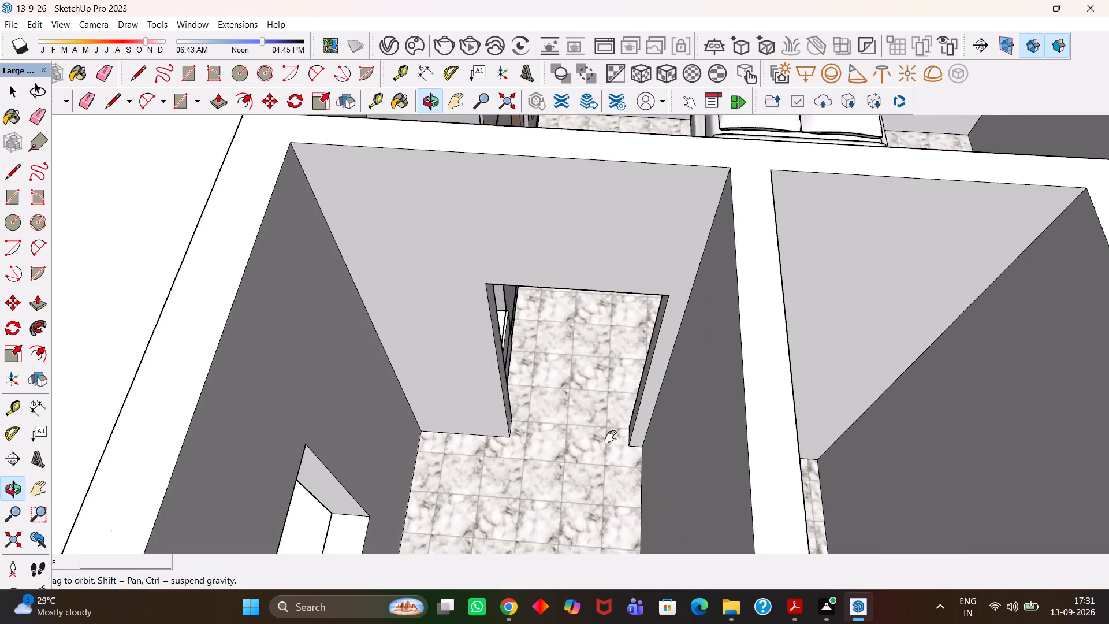
key(Escape)
click(630, 442)
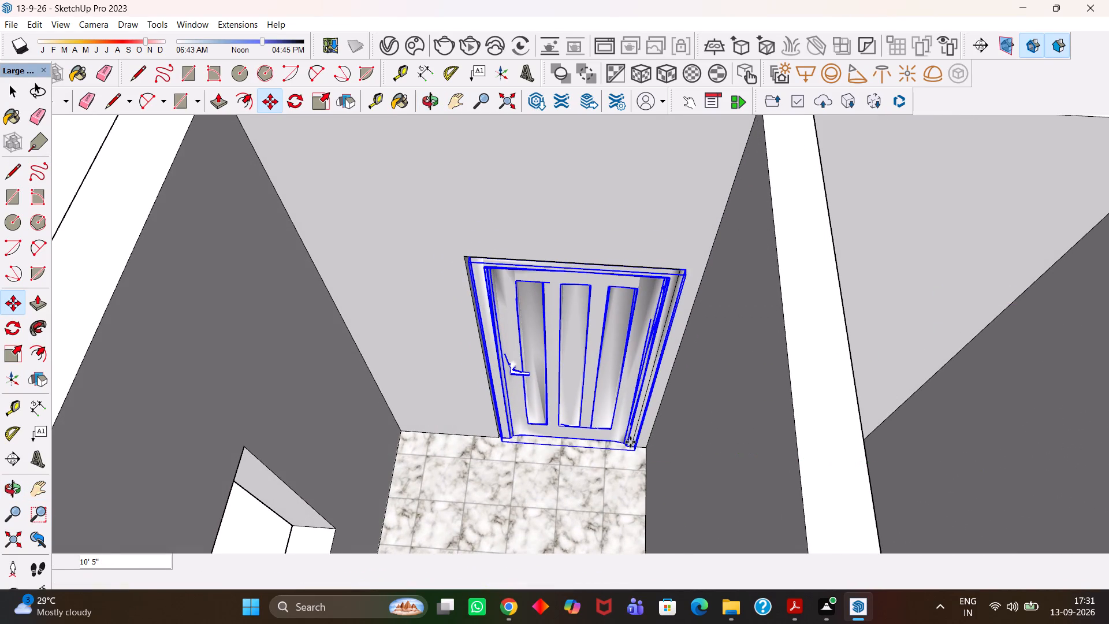
Scale the small room's door width so its free side meets the edge of the opening.
scroll(531, 387, up, 3)
middle_drag(476, 384, 492, 363)
key(s)
click(480, 348)
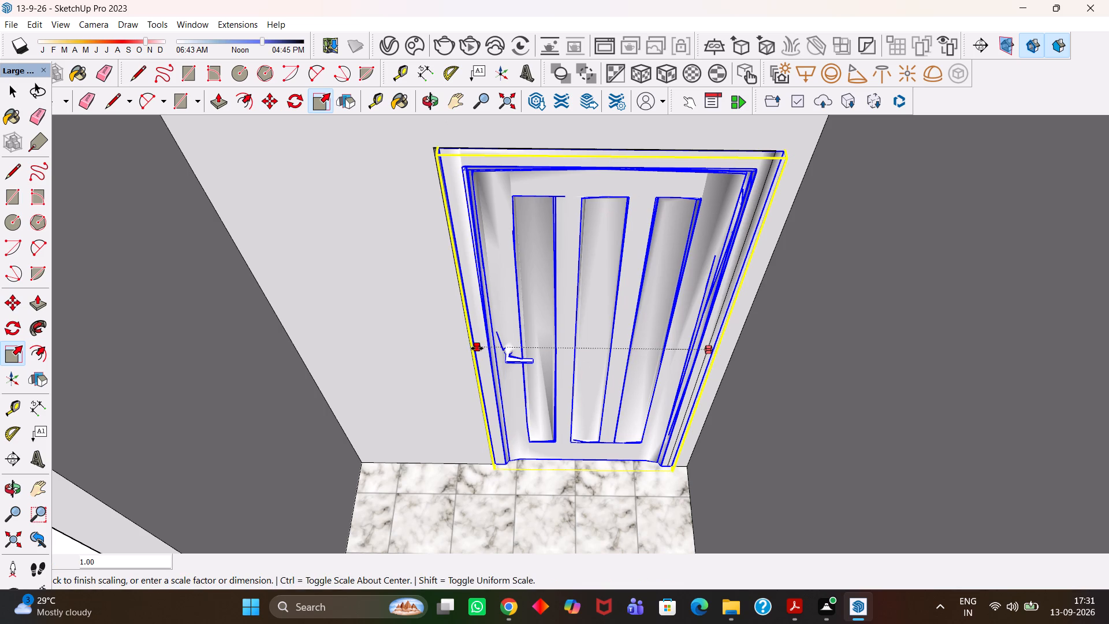
click(476, 348)
key(space)
Clear the door selection and examine the rear rooms, corridor and living room for the doors and open doorways.
scroll(472, 349, down, 7)
key(h)
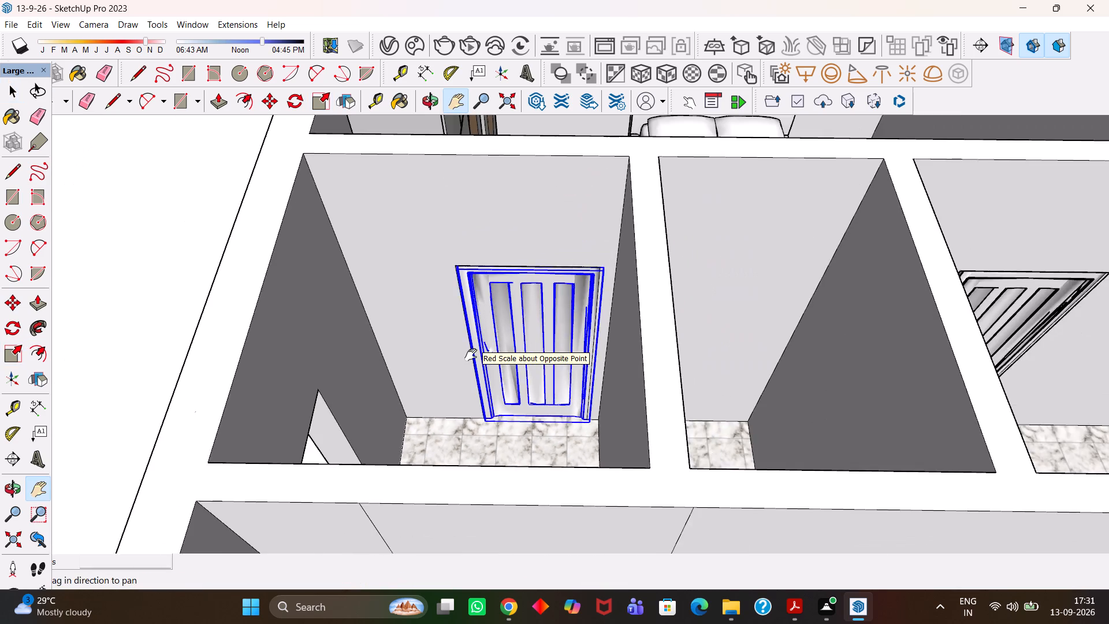
scroll(471, 355, down, 4)
middle_drag(597, 362, 418, 394)
scroll(399, 394, down, 2)
key(h)
scroll(452, 381, down, 3)
middle_drag(553, 406, 419, 403)
scroll(378, 381, down, 1)
key(h)
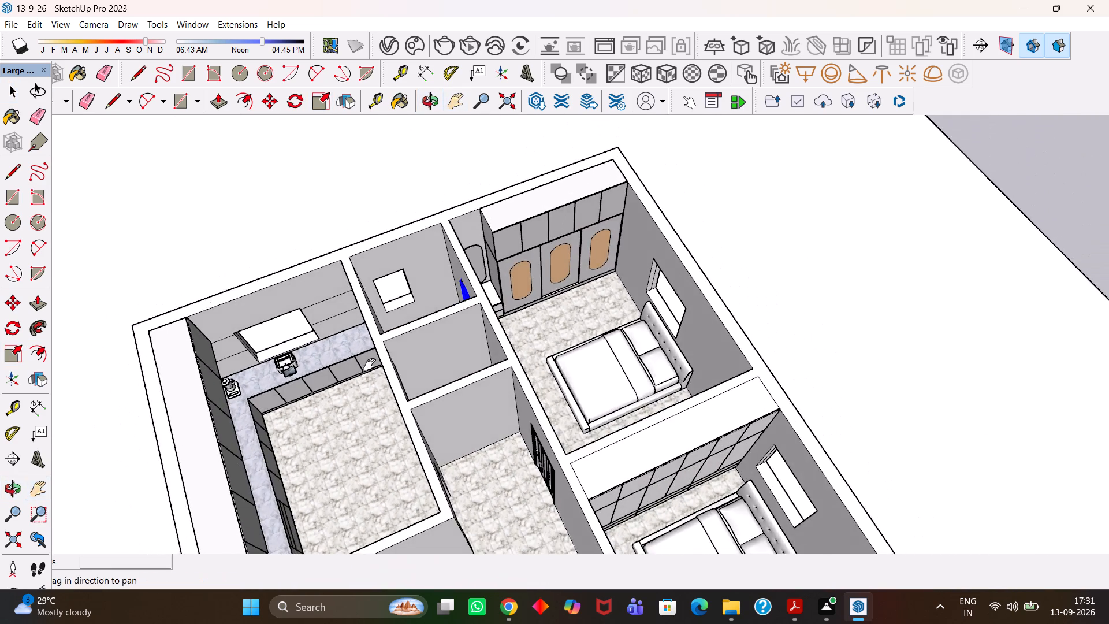
scroll(374, 365, down, 4)
middle_drag(557, 421, 460, 356)
scroll(462, 363, down, 1)
key(space)
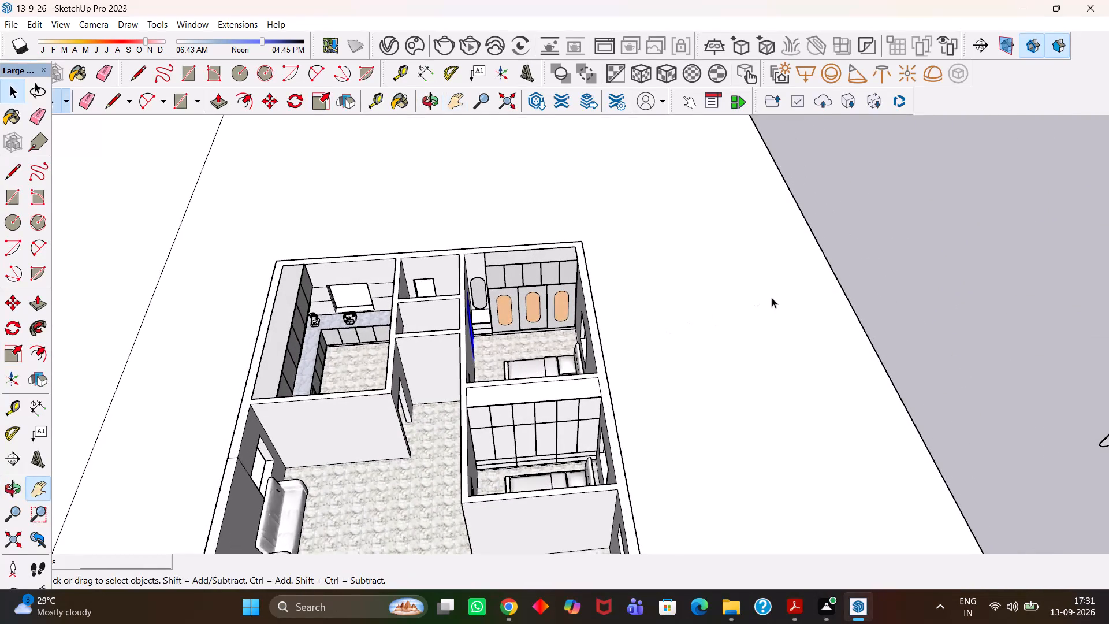
click(910, 278)
key(h)
scroll(597, 324, down, 3)
scroll(441, 415, up, 3)
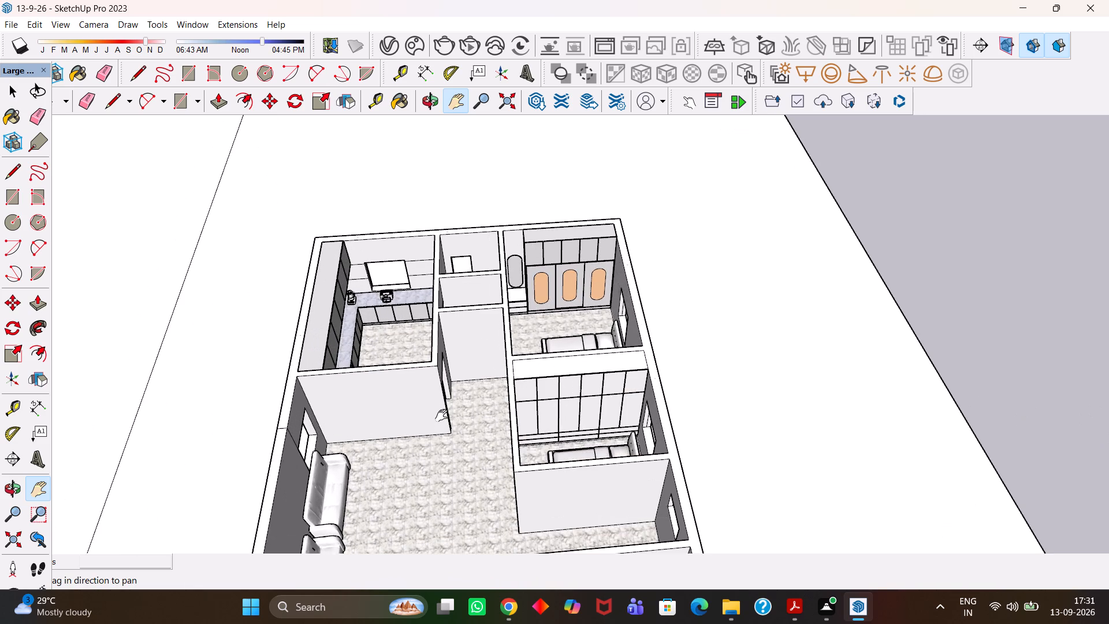
scroll(441, 415, up, 5)
key(h)
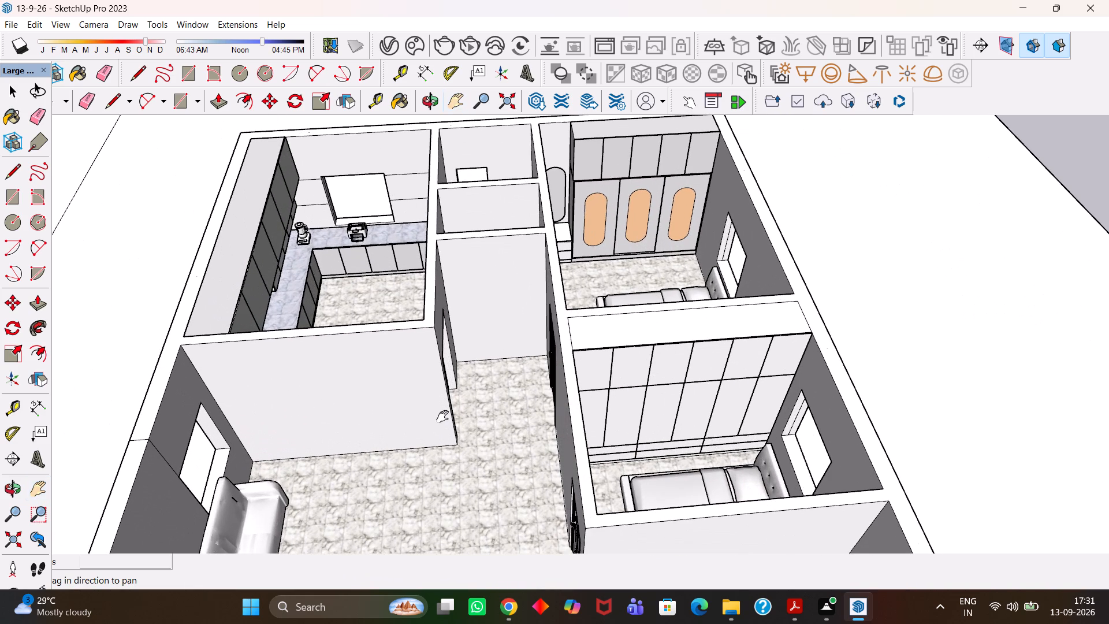
scroll(442, 417, down, 3)
drag(458, 434, 483, 357)
scroll(486, 363, down, 4)
middle_drag(492, 369, 486, 426)
scroll(486, 426, up, 3)
key(h)
drag(499, 461, 503, 409)
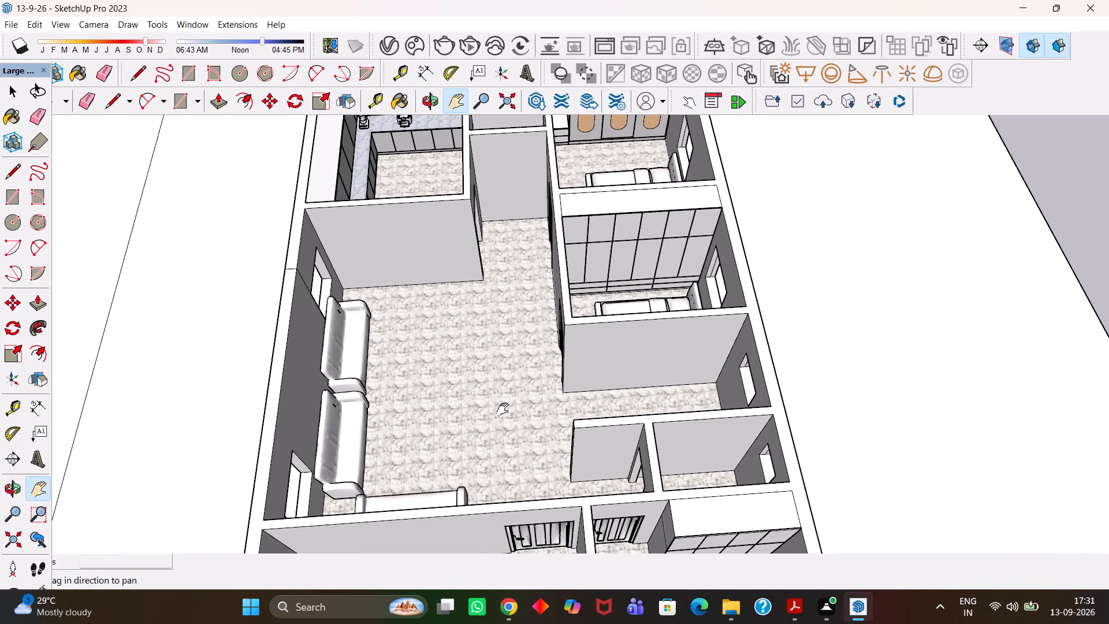
scroll(503, 409, up, 1)
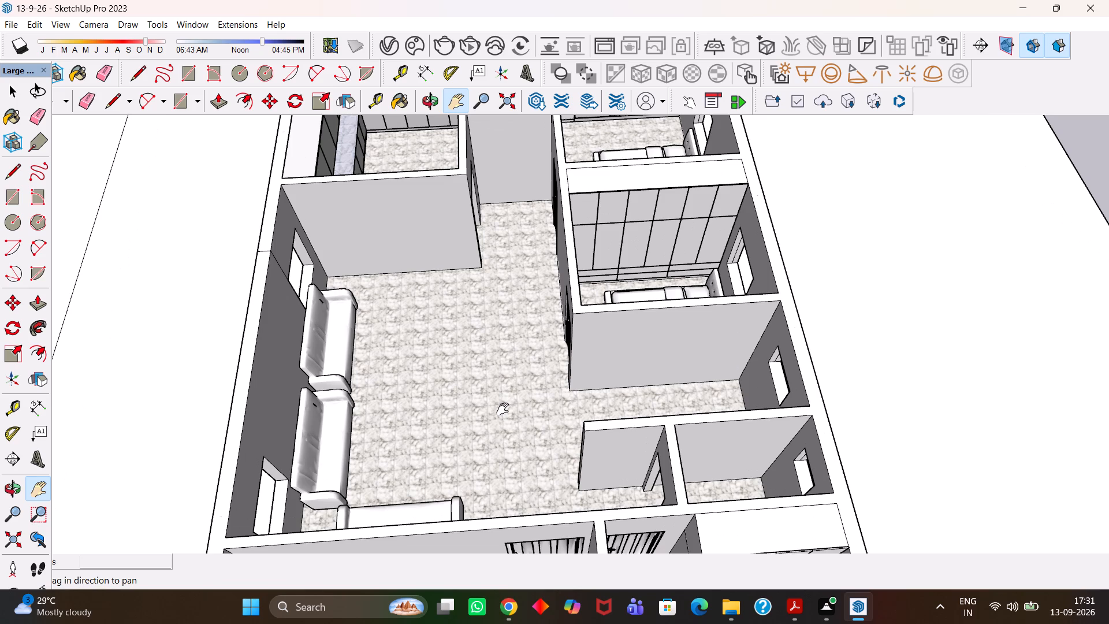
scroll(503, 409, up, 1)
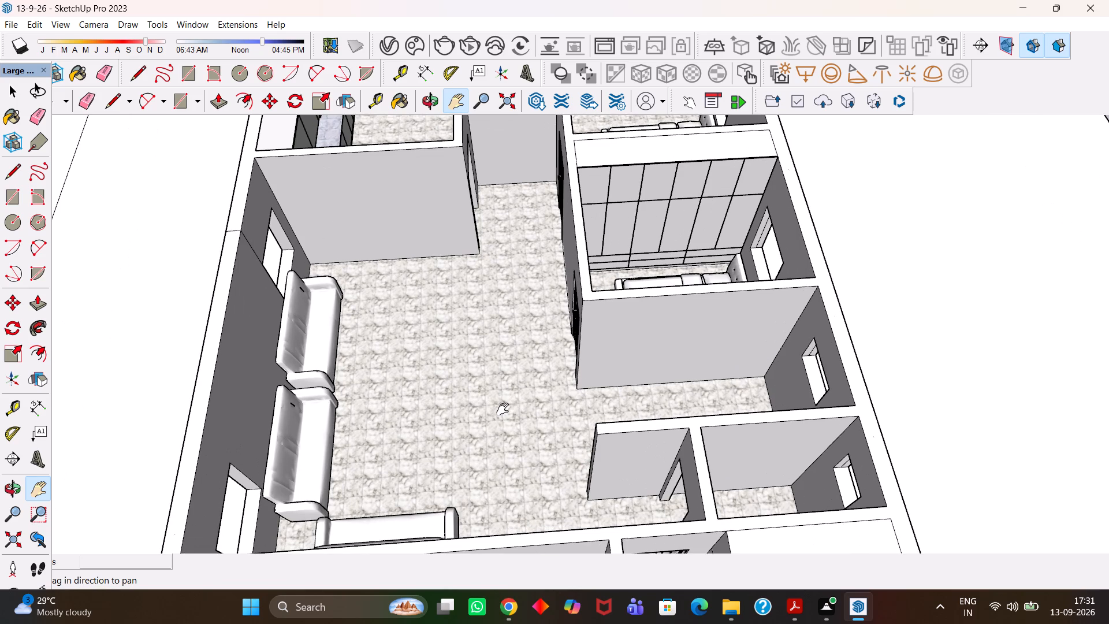
scroll(503, 409, up, 1)
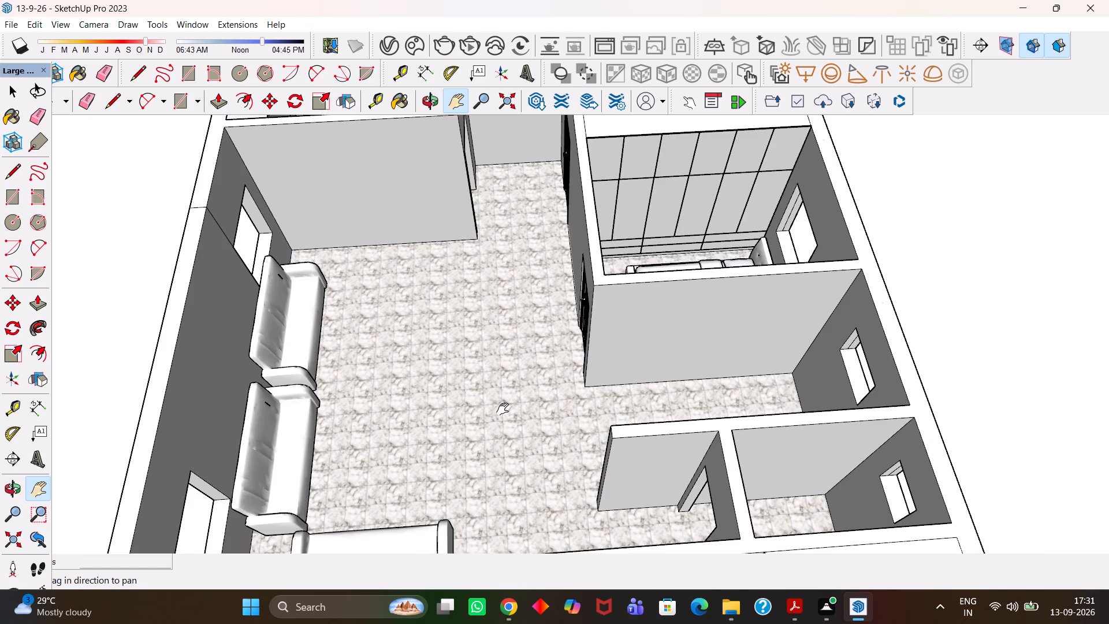
scroll(503, 409, up, 3)
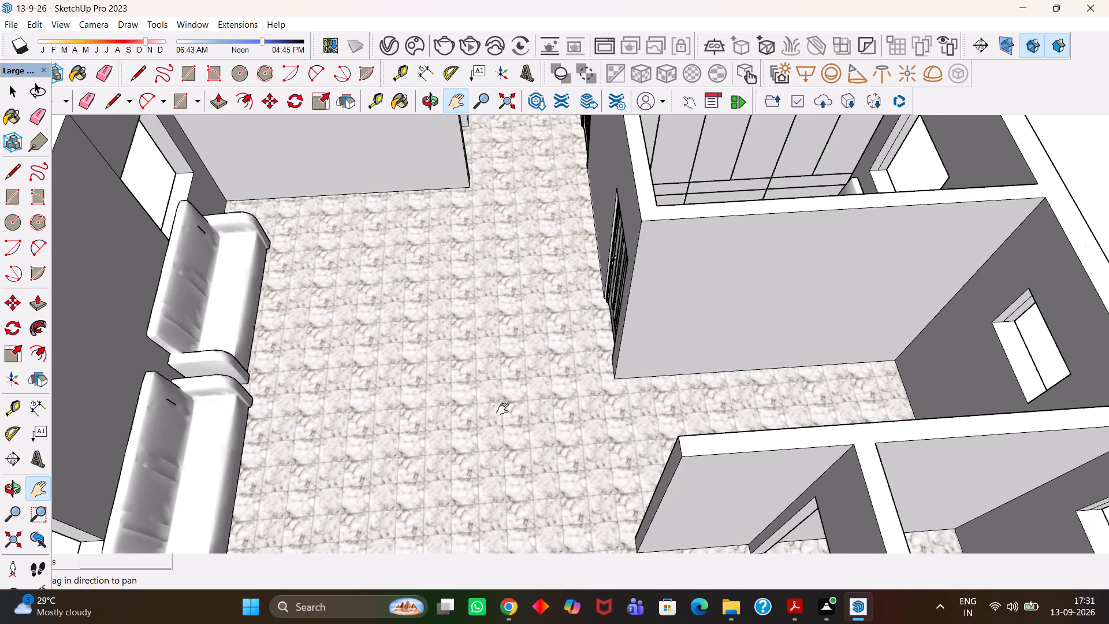
scroll(503, 408, down, 4)
scroll(492, 434, up, 2)
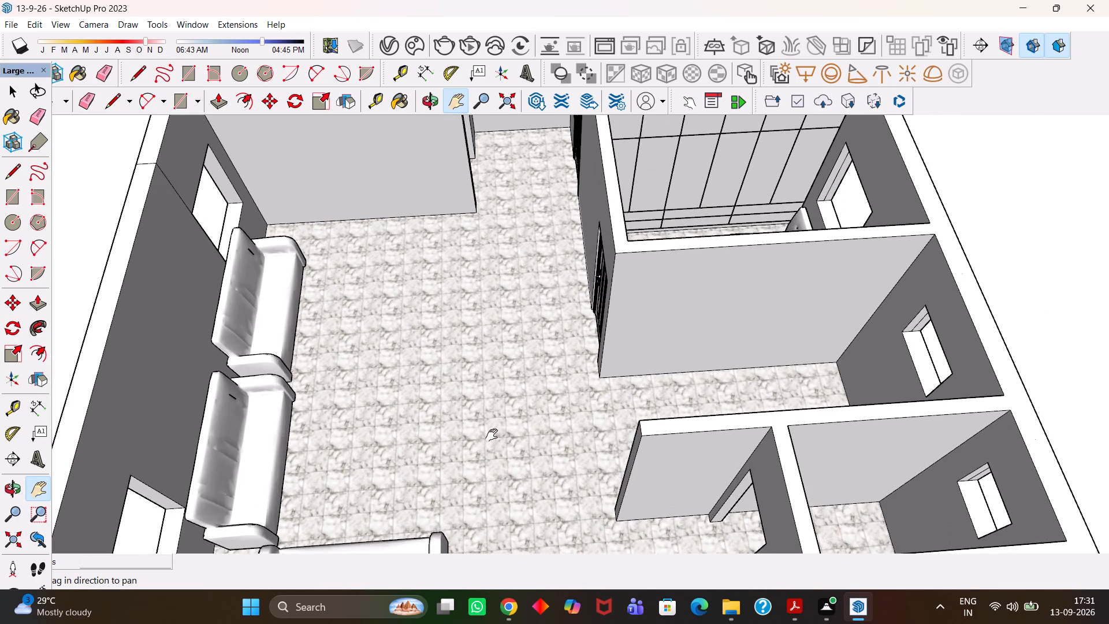
Examine the front room, its door and the adjoining front bedroom from inside and outside the house.
drag(514, 452, 495, 333)
scroll(495, 333, down, 3)
middle_drag(491, 320, 490, 333)
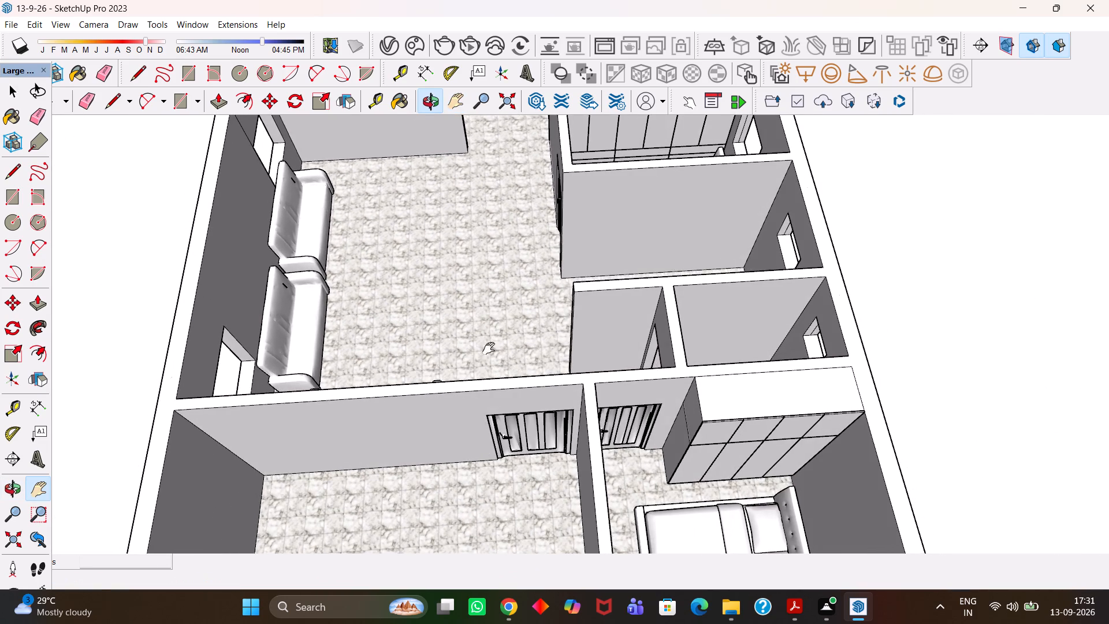
drag(491, 370, 523, 244)
drag(513, 352, 501, 277)
scroll(496, 289, down, 3)
middle_drag(487, 349, 488, 270)
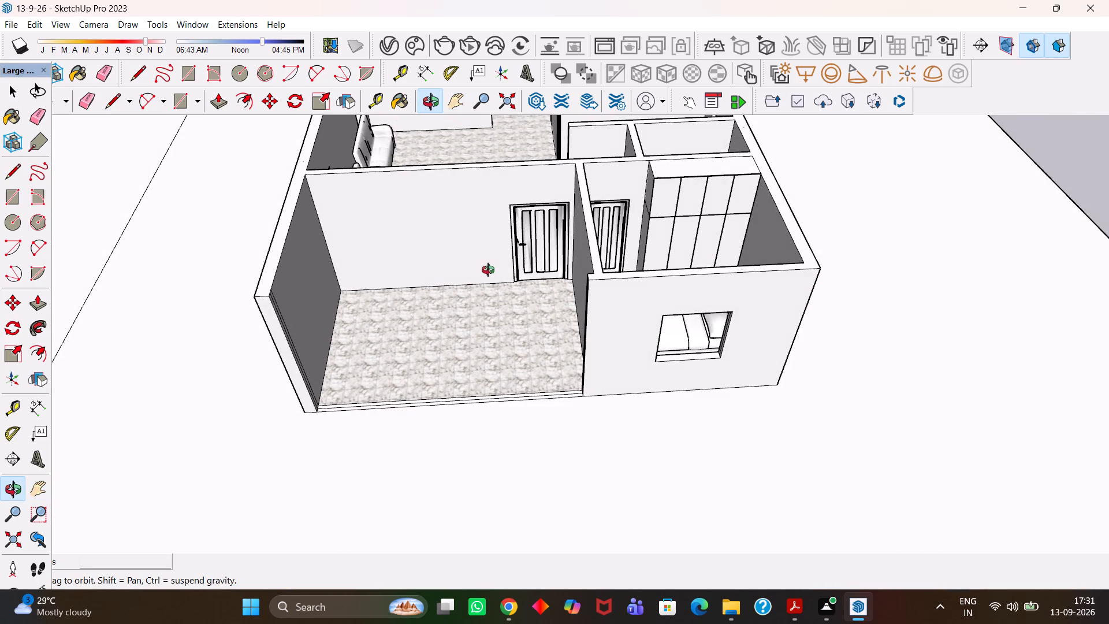
middle_drag(488, 270, 491, 274)
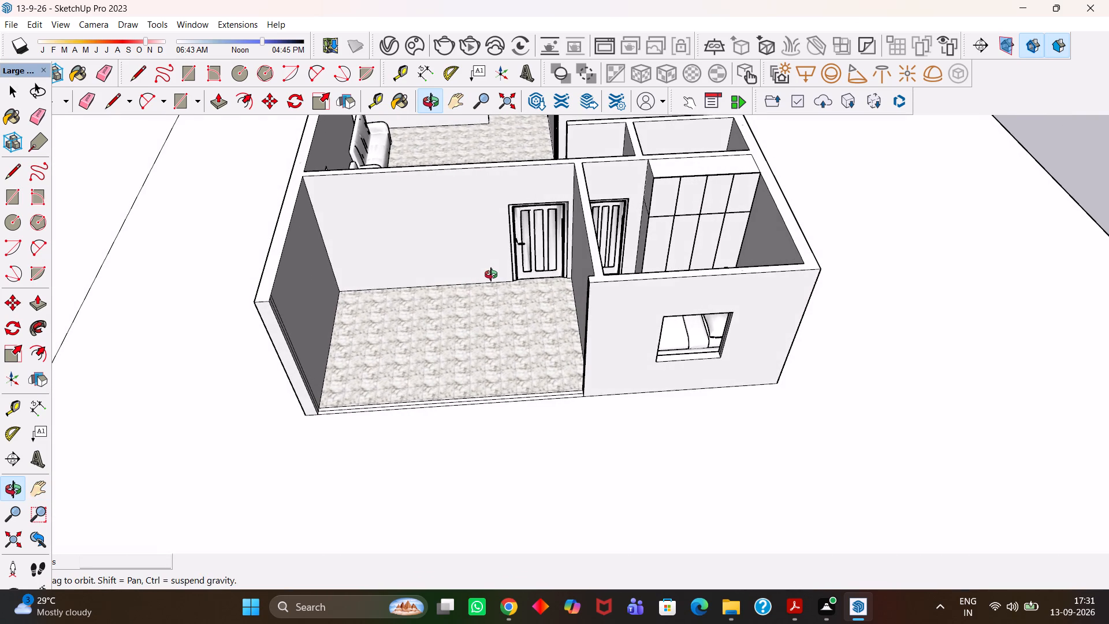
middle_drag(491, 274, 486, 259)
middle_drag(486, 246, 493, 247)
scroll(494, 248, up, 2)
scroll(503, 381, up, 1)
middle_drag(503, 381, 513, 261)
middle_drag(521, 297, 522, 287)
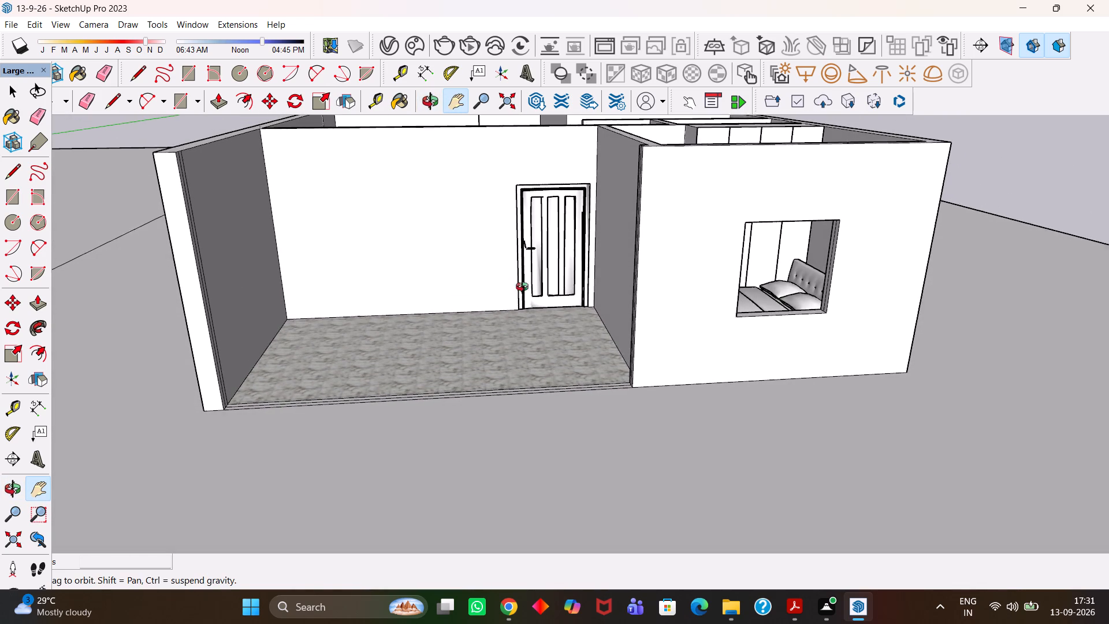
middle_drag(522, 287, 533, 341)
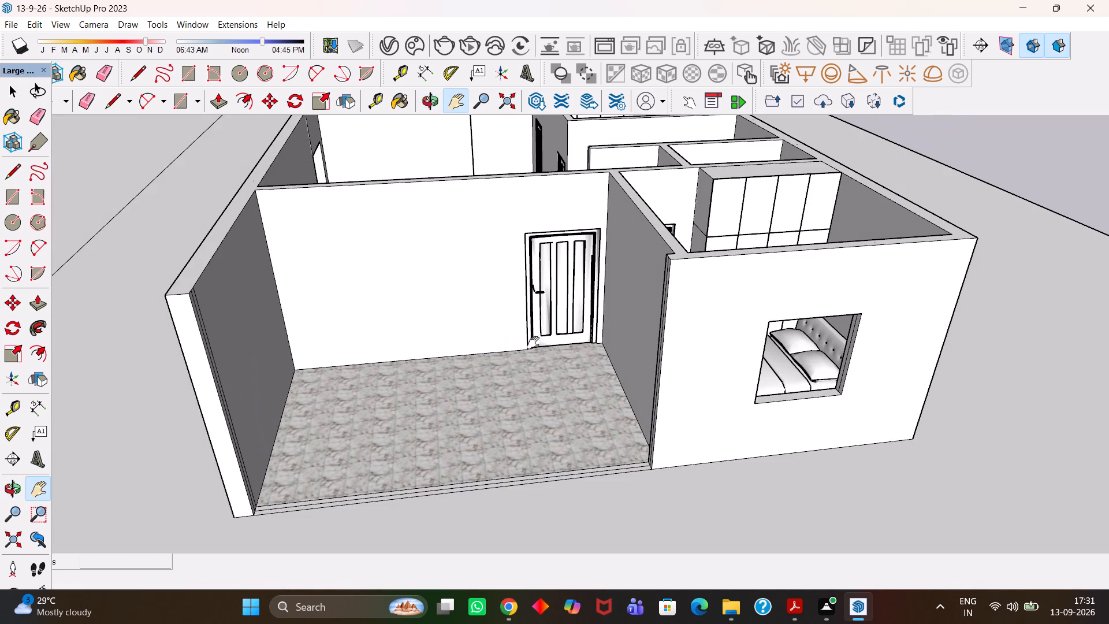
scroll(549, 348, up, 1)
scroll(549, 348, down, 3)
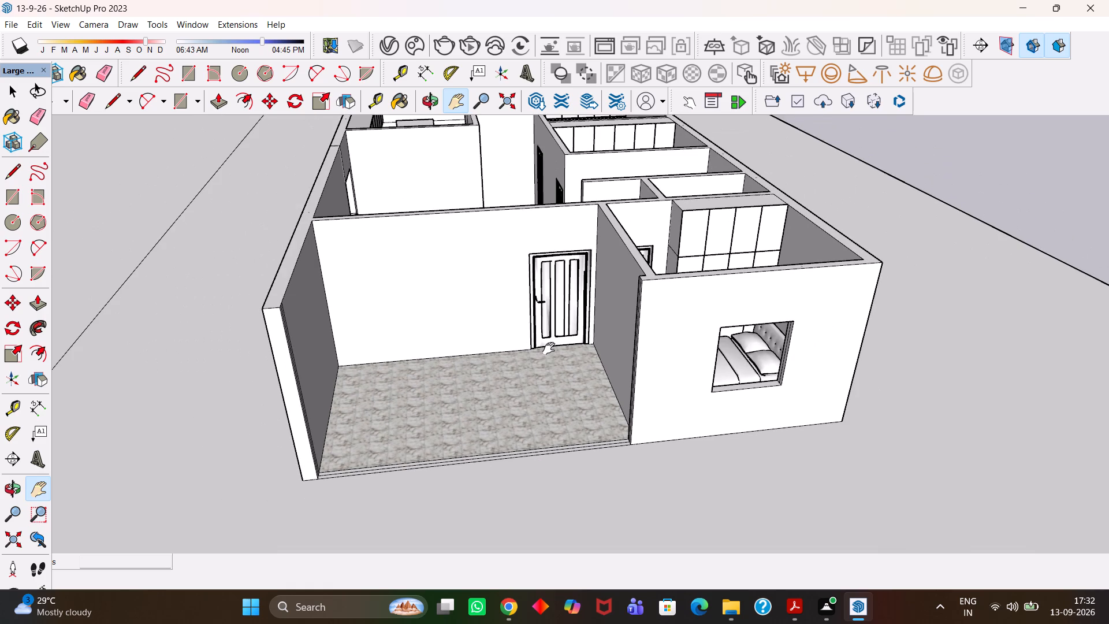
scroll(549, 348, down, 2)
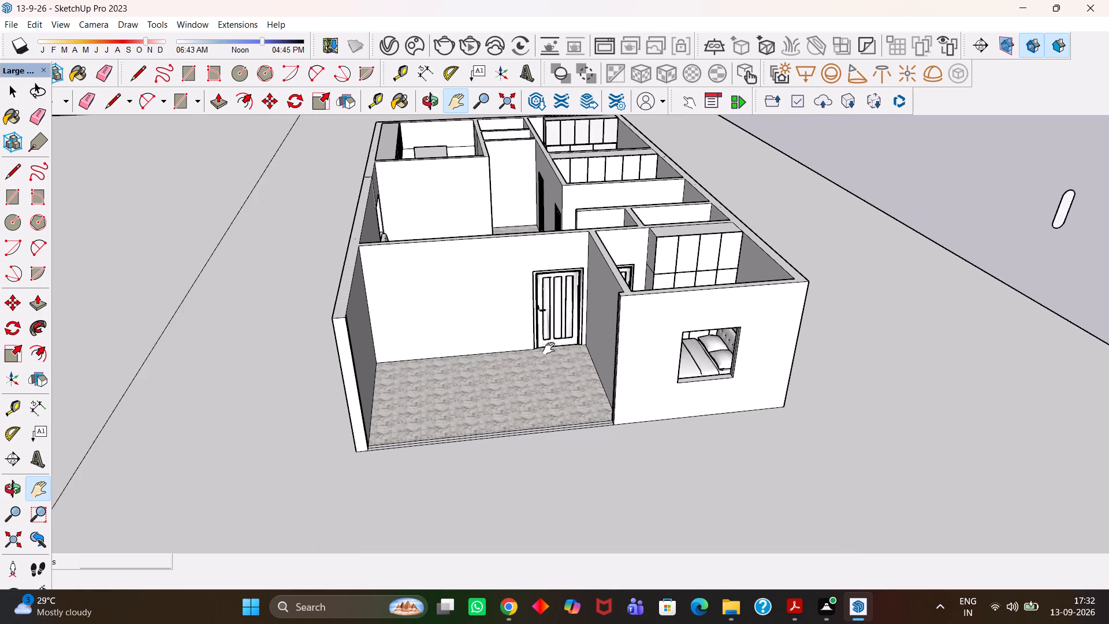
middle_drag(579, 312, 569, 362)
scroll(579, 312, down, 1)
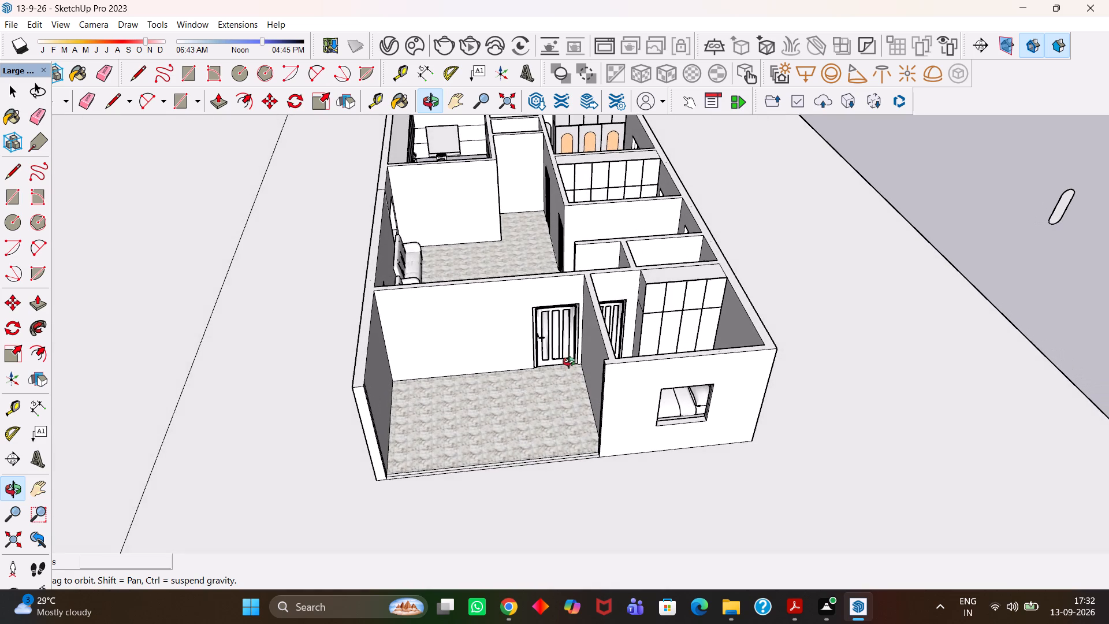
middle_drag(569, 362, 564, 363)
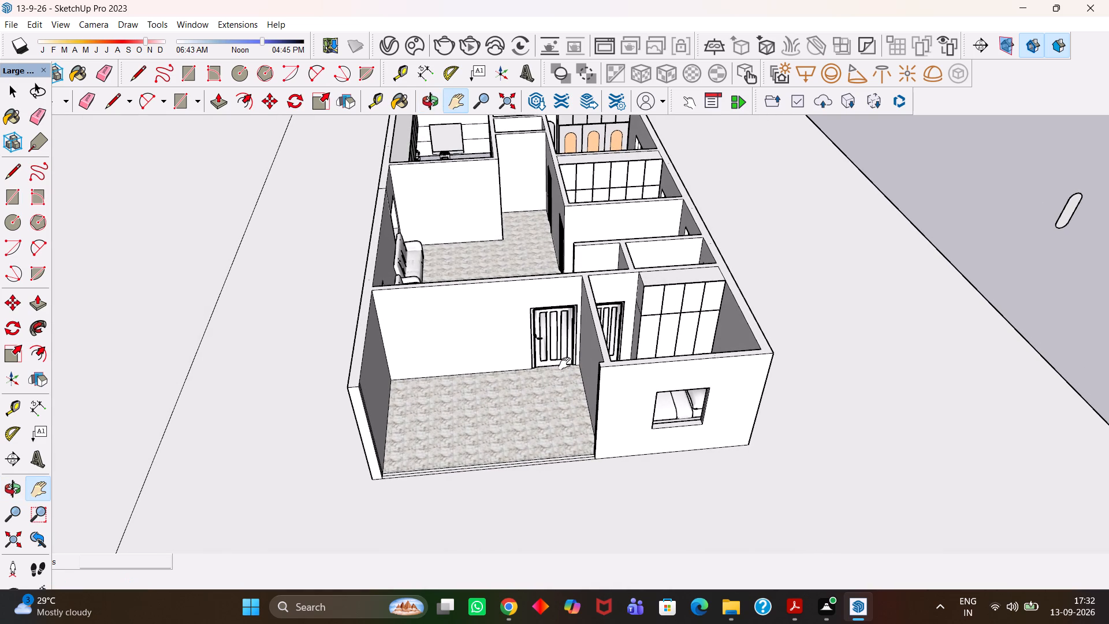
scroll(564, 363, up, 1)
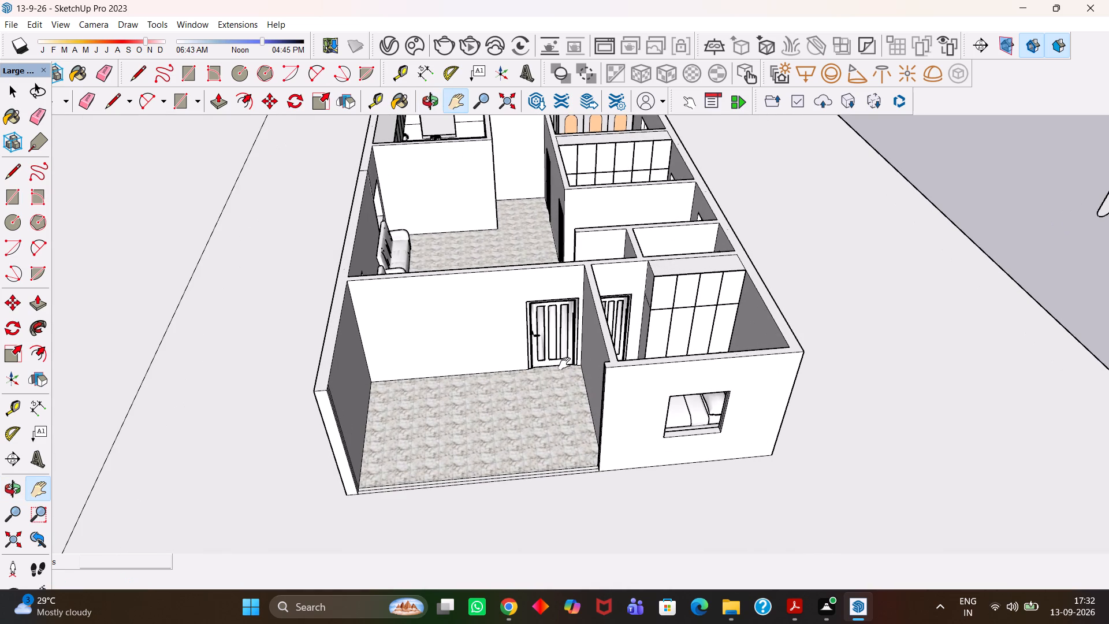
scroll(564, 363, down, 2)
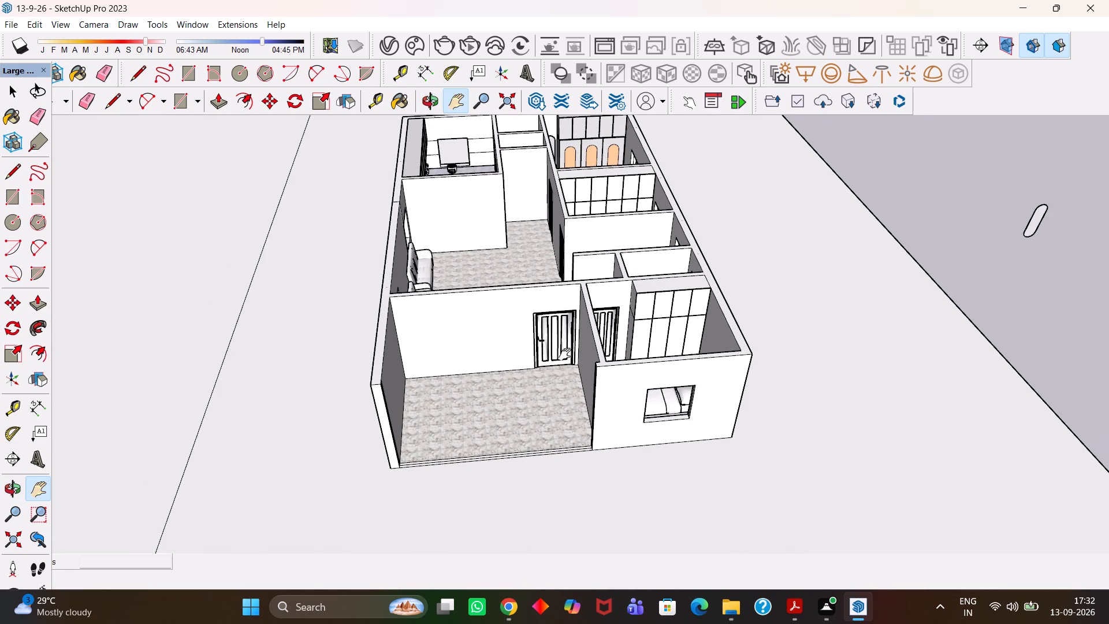
Examine the front room and adjoining front bedroom from above, including their doors, the wardrobe and the bed.
drag(566, 339, 571, 368)
middle_drag(643, 351, 635, 417)
scroll(643, 351, down, 1)
scroll(635, 417, up, 7)
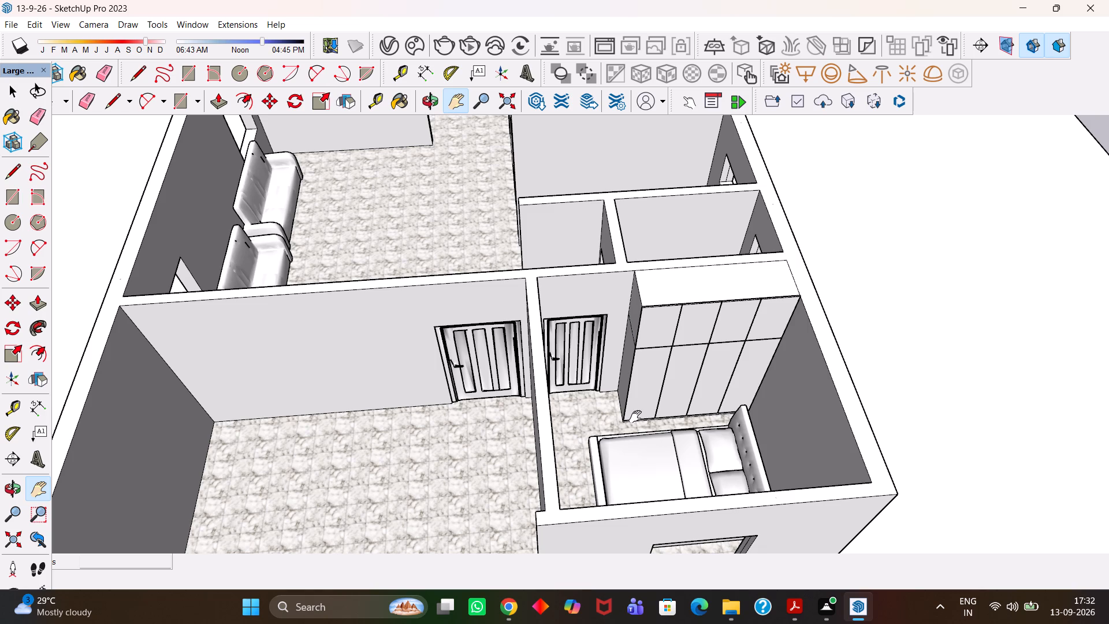
scroll(635, 417, down, 2)
middle_drag(641, 410, 631, 482)
scroll(631, 482, up, 2)
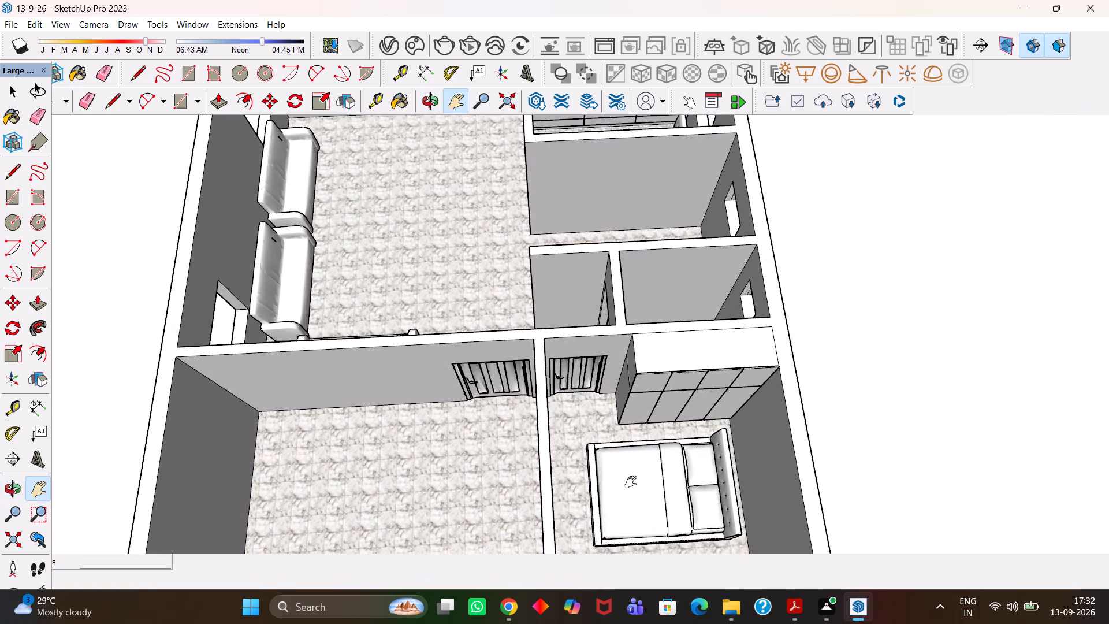
scroll(631, 482, up, 1)
Examine the rear part of the house from above, covering the bedrooms, small rooms, corridor and kitchen.
drag(618, 333, 632, 488)
drag(619, 402, 618, 507)
drag(529, 463, 561, 434)
scroll(561, 433, down, 4)
drag(611, 363, 609, 488)
scroll(648, 400, up, 3)
scroll(645, 400, down, 2)
drag(627, 393, 631, 487)
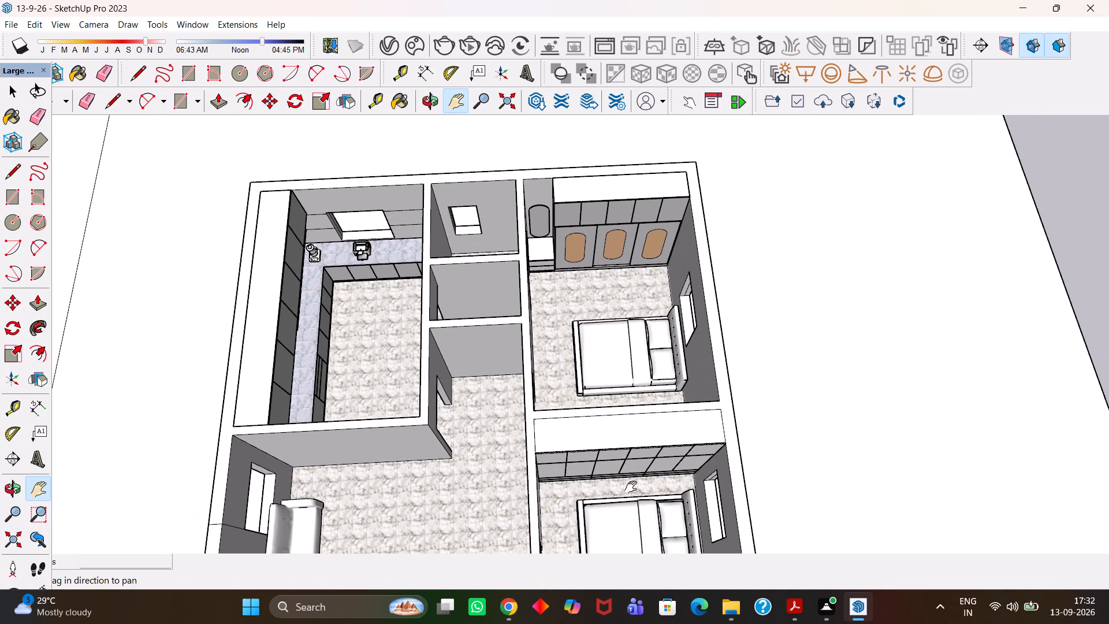
middle_drag(626, 481, 626, 488)
drag(485, 433, 557, 499)
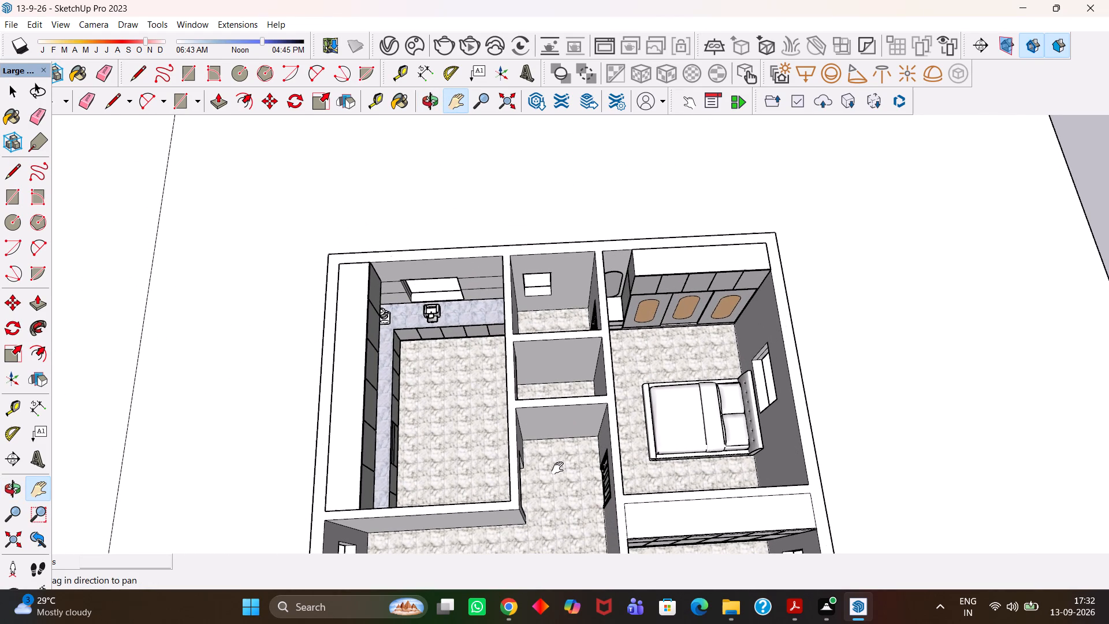
scroll(557, 468, up, 3)
scroll(557, 468, down, 2)
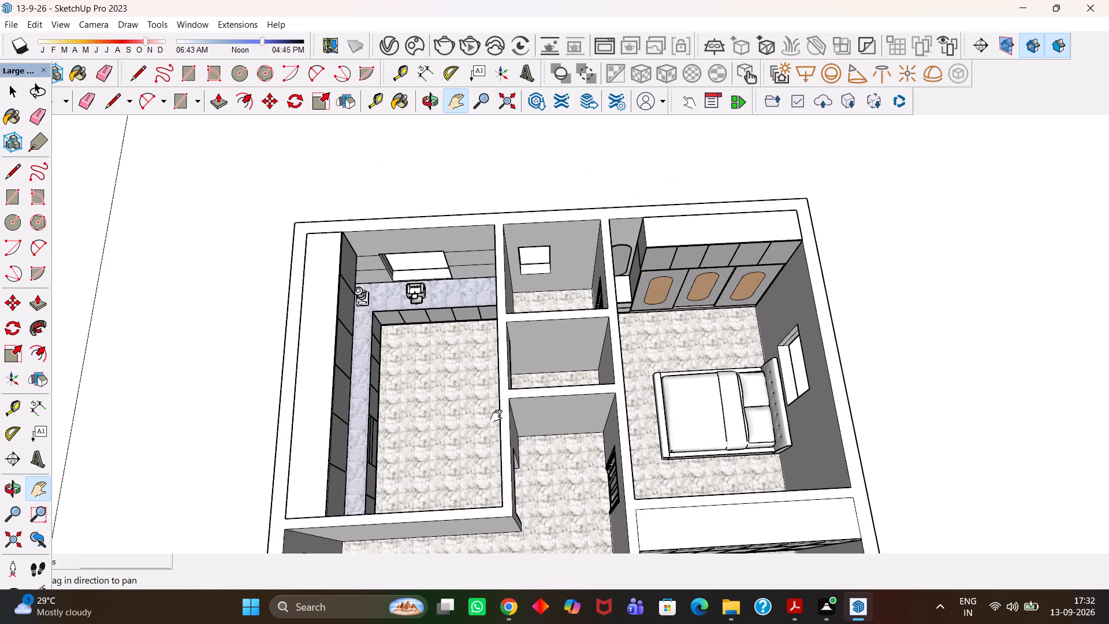
drag(462, 393, 556, 418)
middle_drag(570, 445, 442, 425)
middle_click(400, 396)
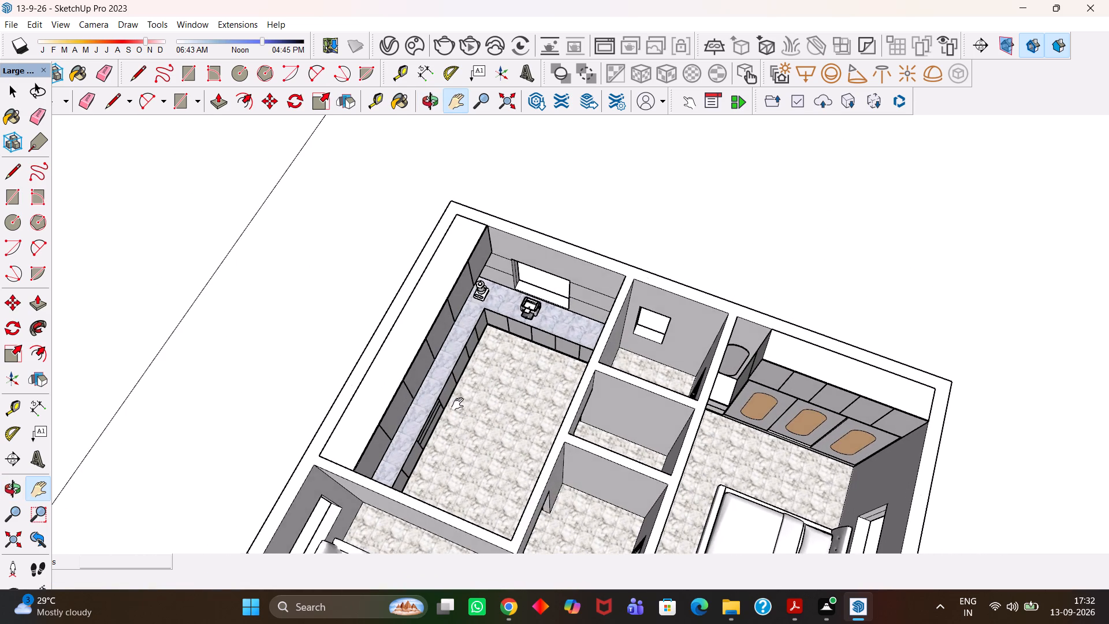
scroll(458, 404, up, 4)
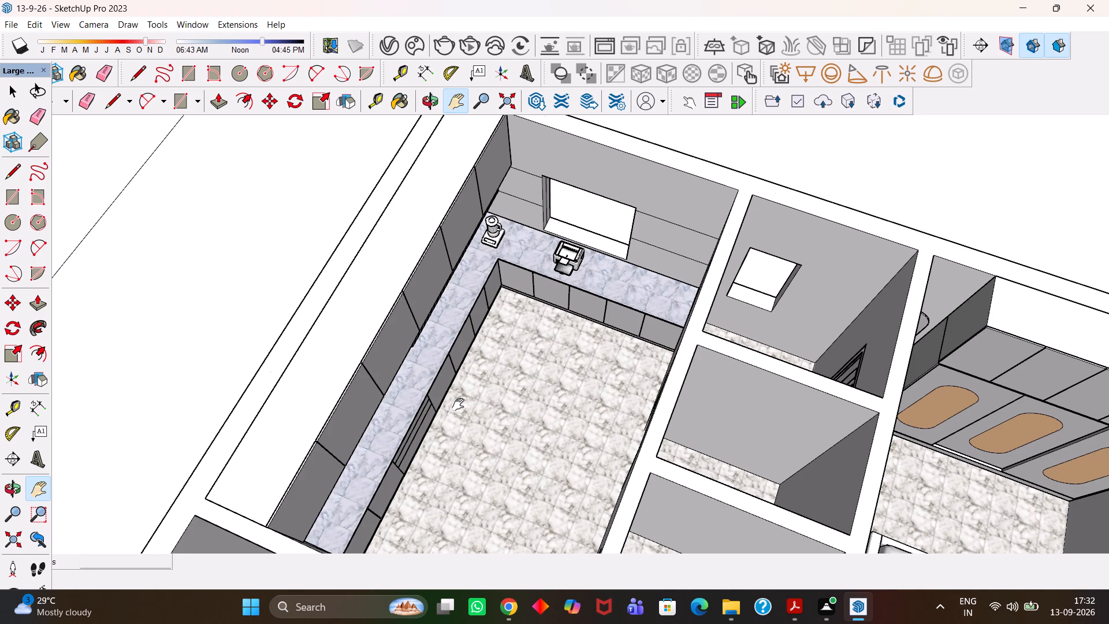
Save the house model.
key(ctrl+s)
Examine the kitchen's wall cabinets, base cabinets, marble countertop and appliances from inside the room.
scroll(441, 481, up, 2)
middle_drag(470, 500, 359, 476)
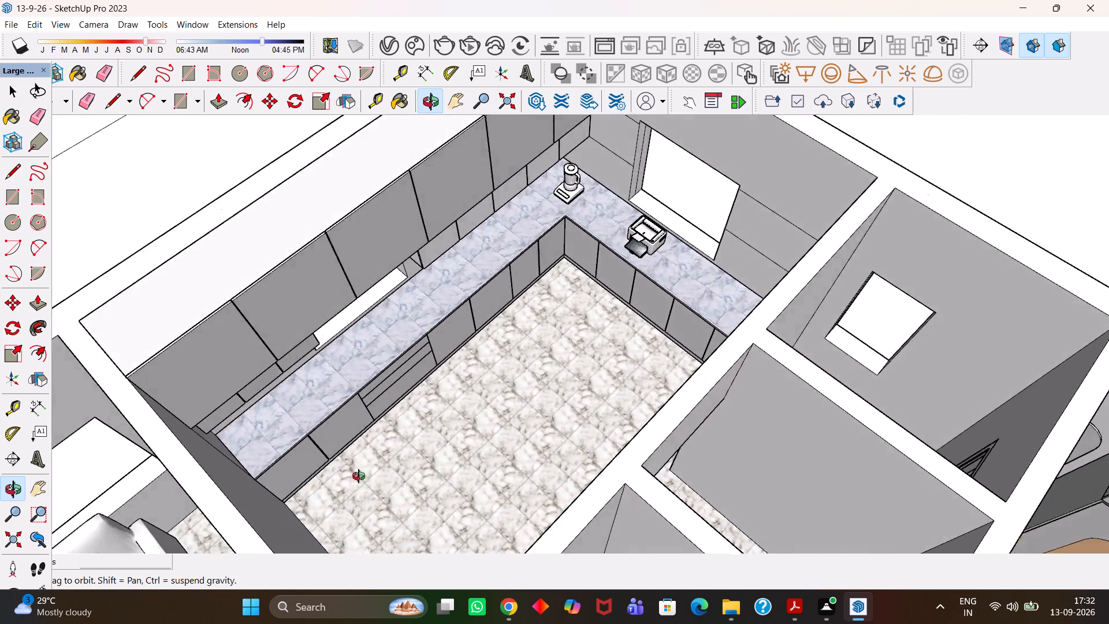
middle_drag(359, 476, 247, 484)
middle_click(247, 484)
middle_drag(467, 438, 397, 437)
drag(417, 422, 411, 496)
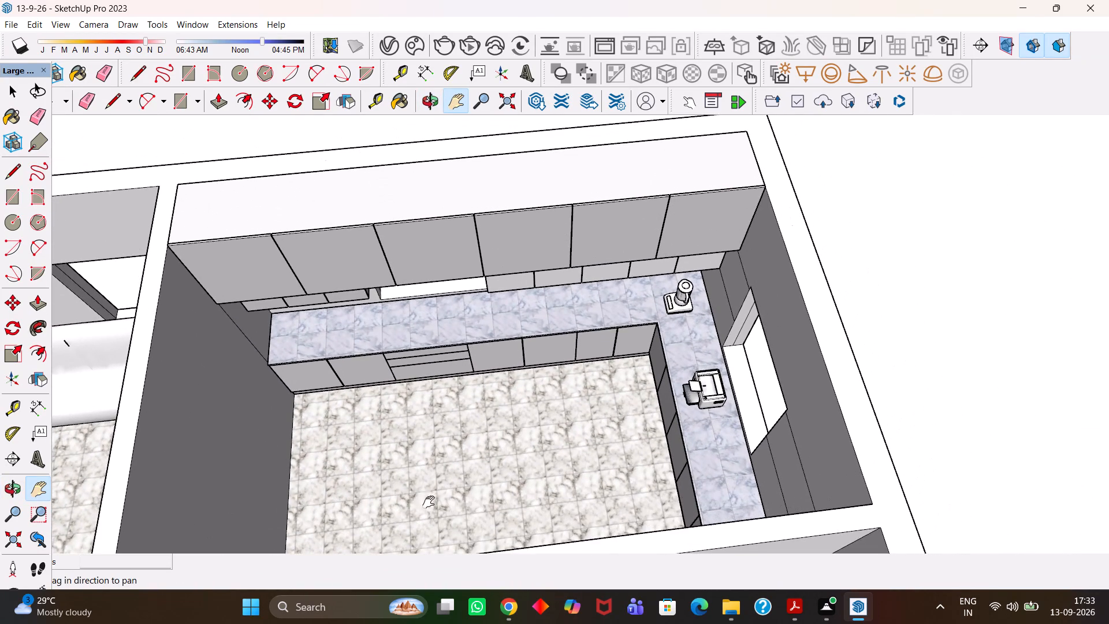
middle_drag(458, 501, 445, 468)
drag(441, 442, 448, 537)
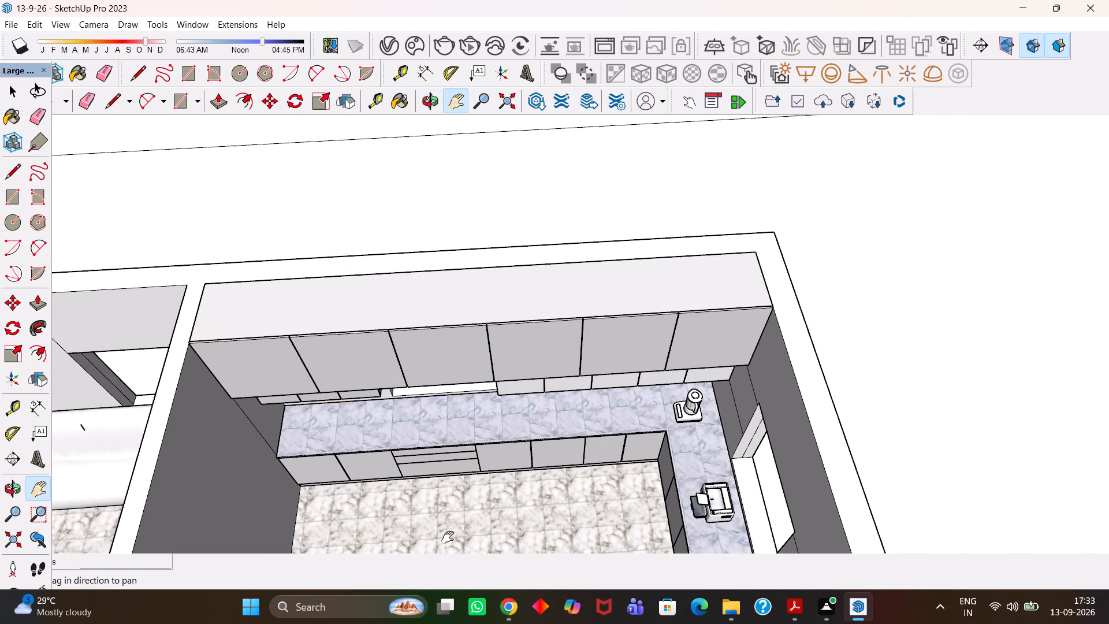
scroll(458, 440, up, 3)
middle_drag(485, 460, 446, 436)
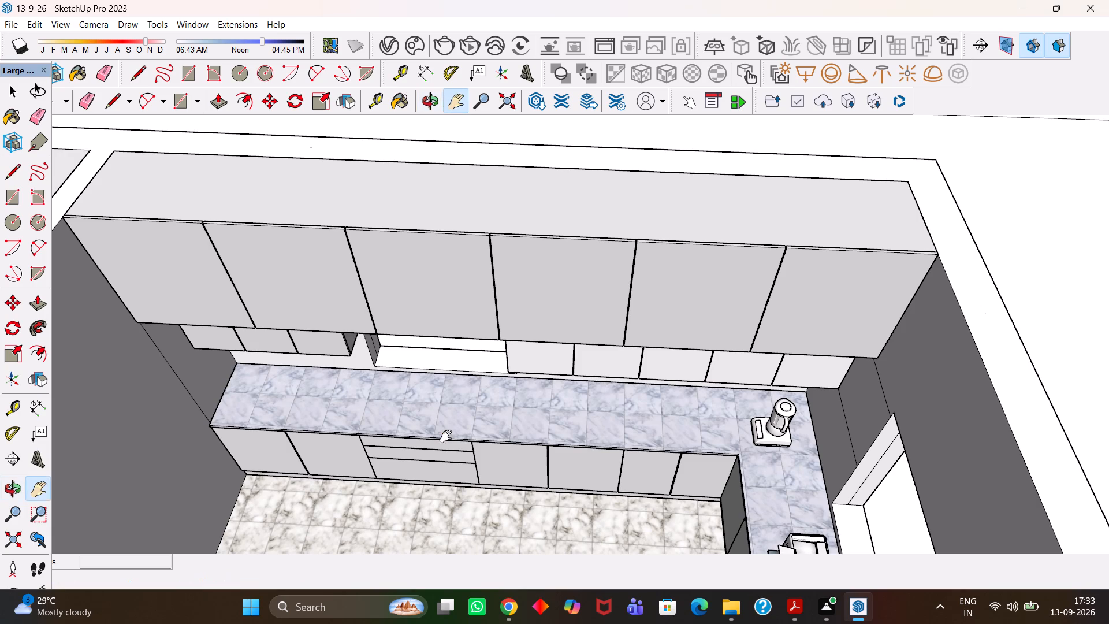
middle_click(446, 436)
scroll(446, 436, up, 1)
drag(449, 432, 520, 426)
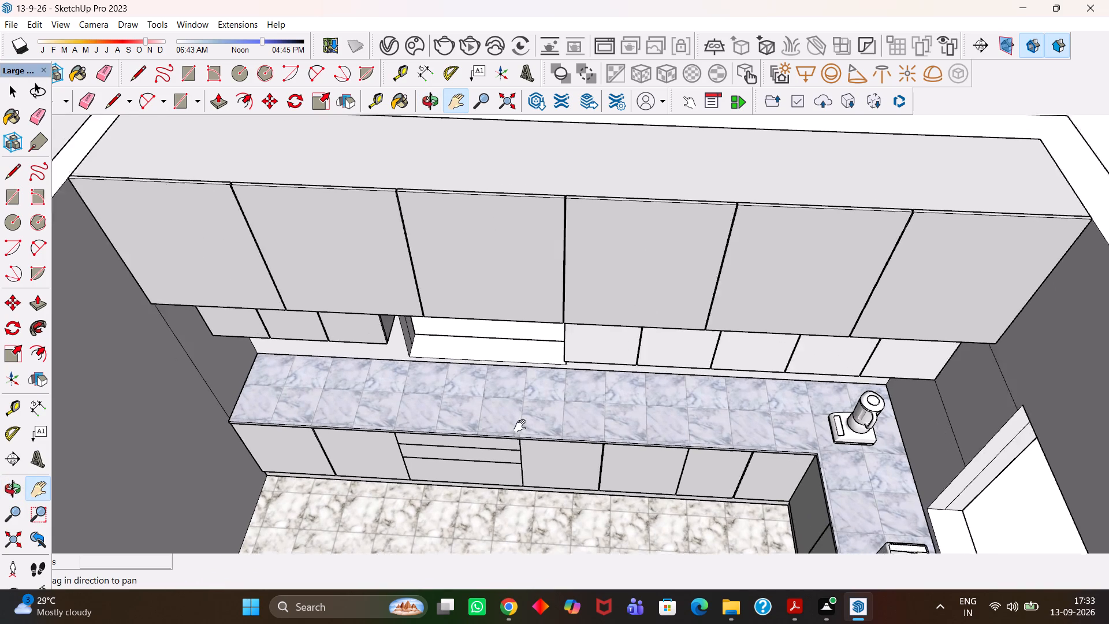
drag(520, 426, 542, 421)
scroll(542, 422, down, 5)
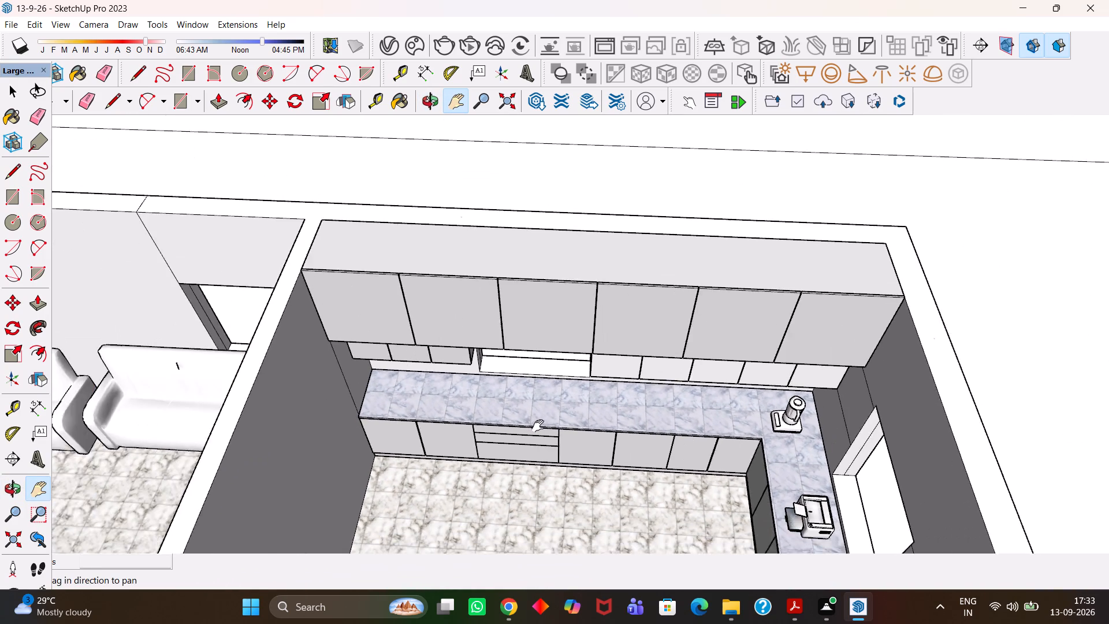
Examine the living room's sofas and windows, then the overall layout of the surrounding rooms and doors.
scroll(538, 426, down, 1)
drag(393, 412, 611, 416)
drag(420, 421, 498, 415)
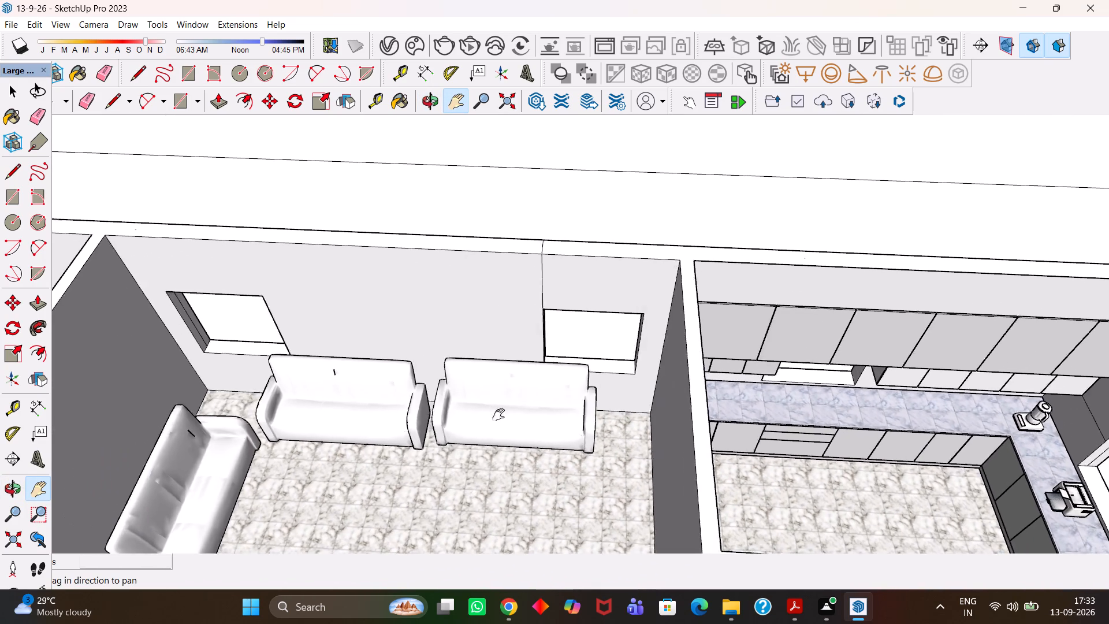
drag(498, 415, 550, 414)
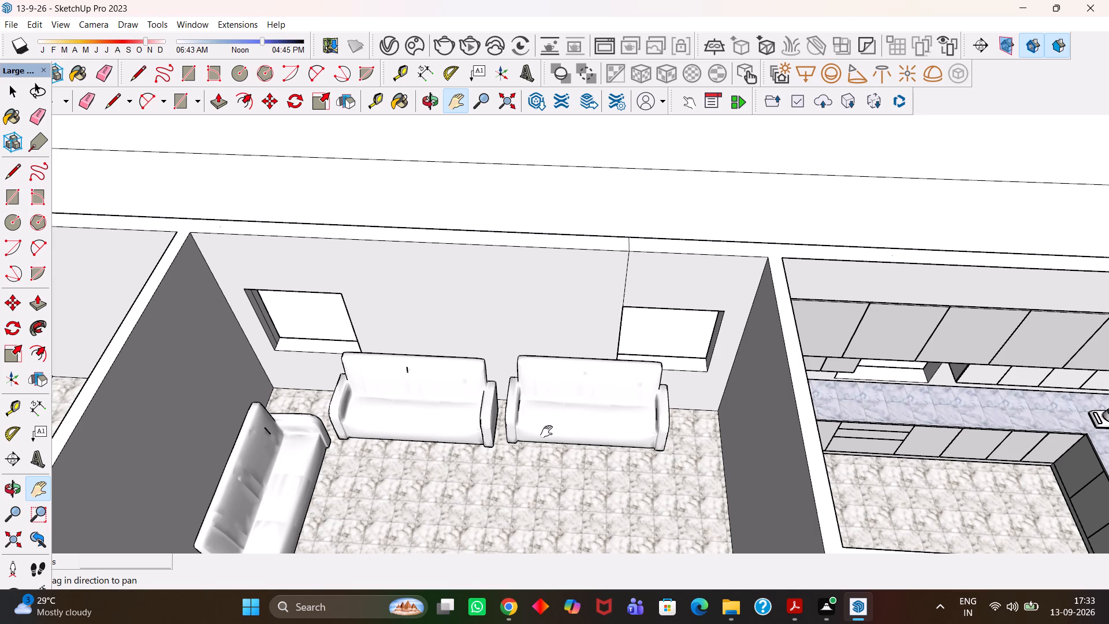
scroll(527, 432, down, 4)
drag(481, 431, 510, 368)
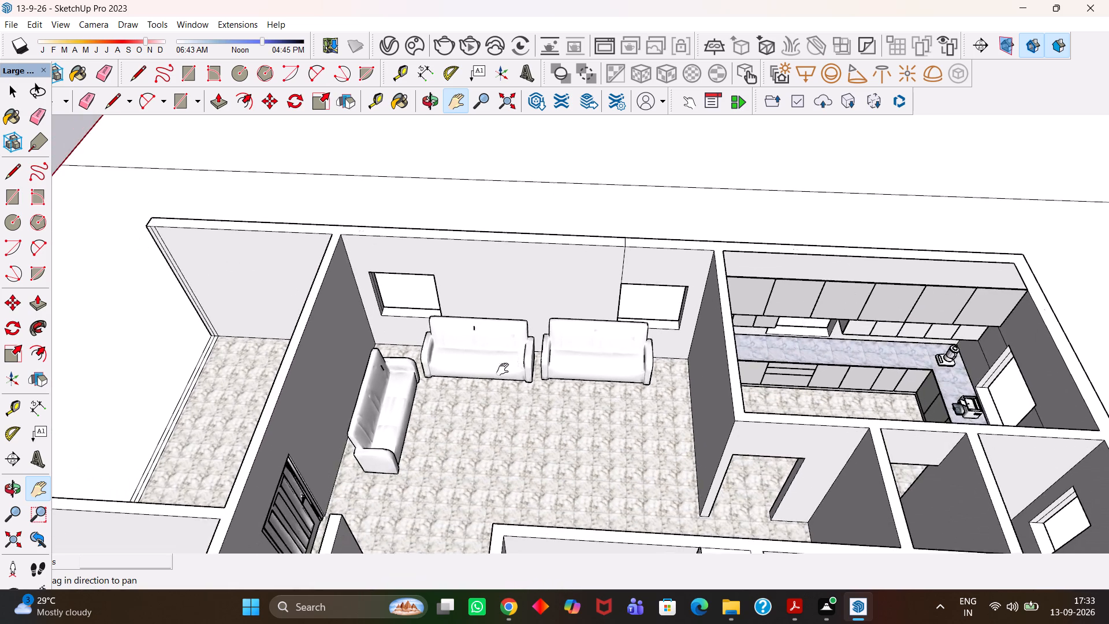
scroll(502, 370, down, 4)
middle_drag(509, 414, 479, 401)
scroll(479, 401, up, 1)
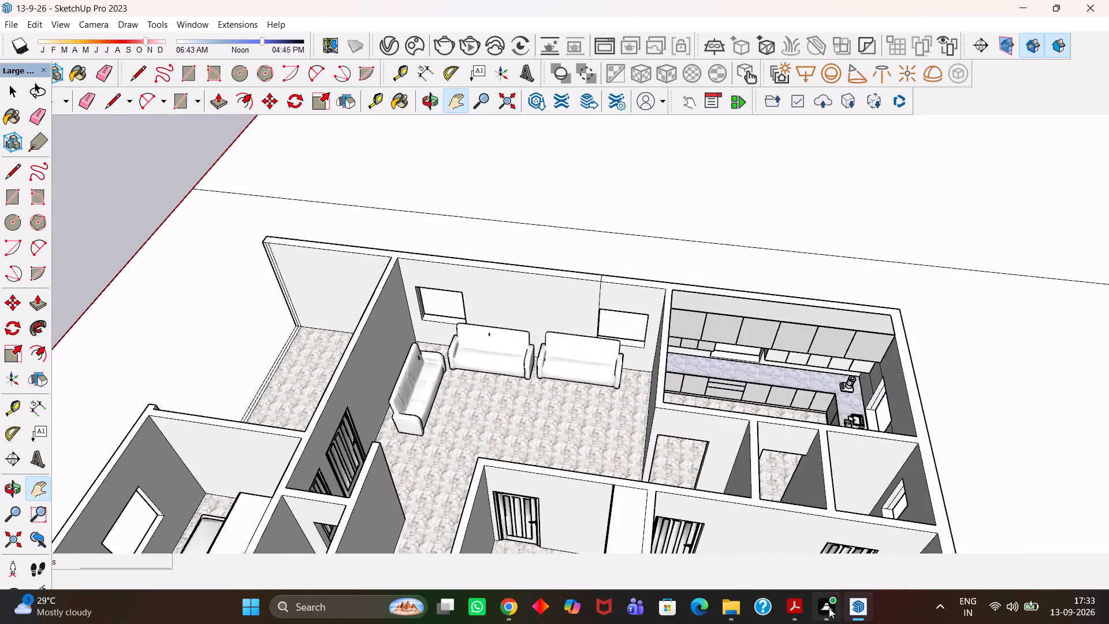
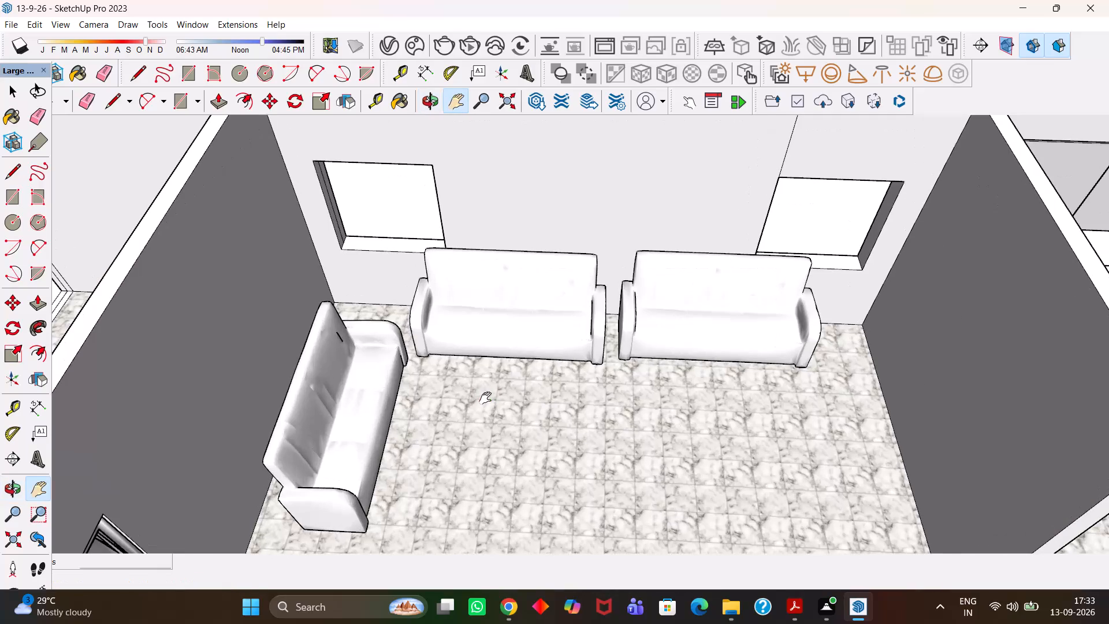
Nudge the sofa under the living room's second back-wall window slightly, moving it from its lower front corner.
scroll(485, 398, down, 1)
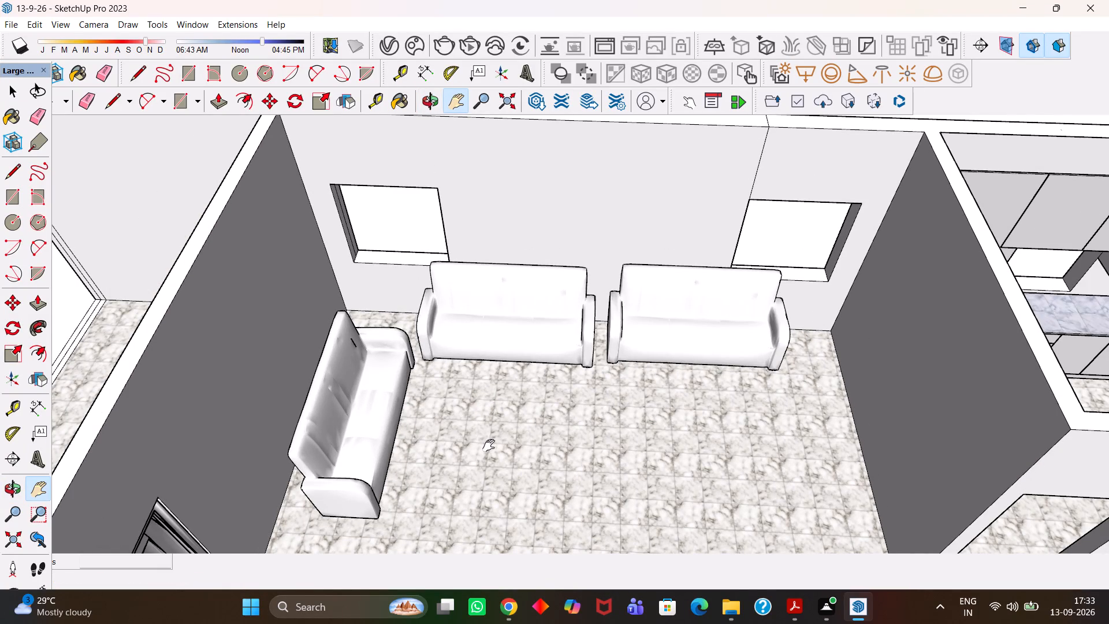
scroll(612, 388, up, 3)
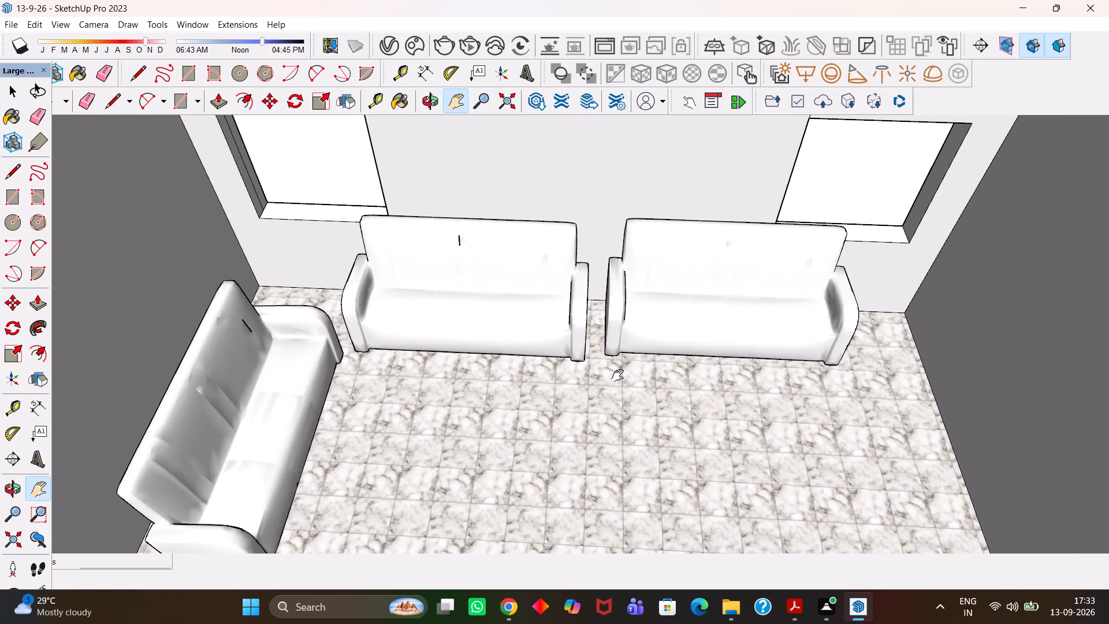
middle_drag(622, 382, 545, 352)
scroll(564, 361, up, 1)
middle_drag(603, 376, 574, 365)
key(space)
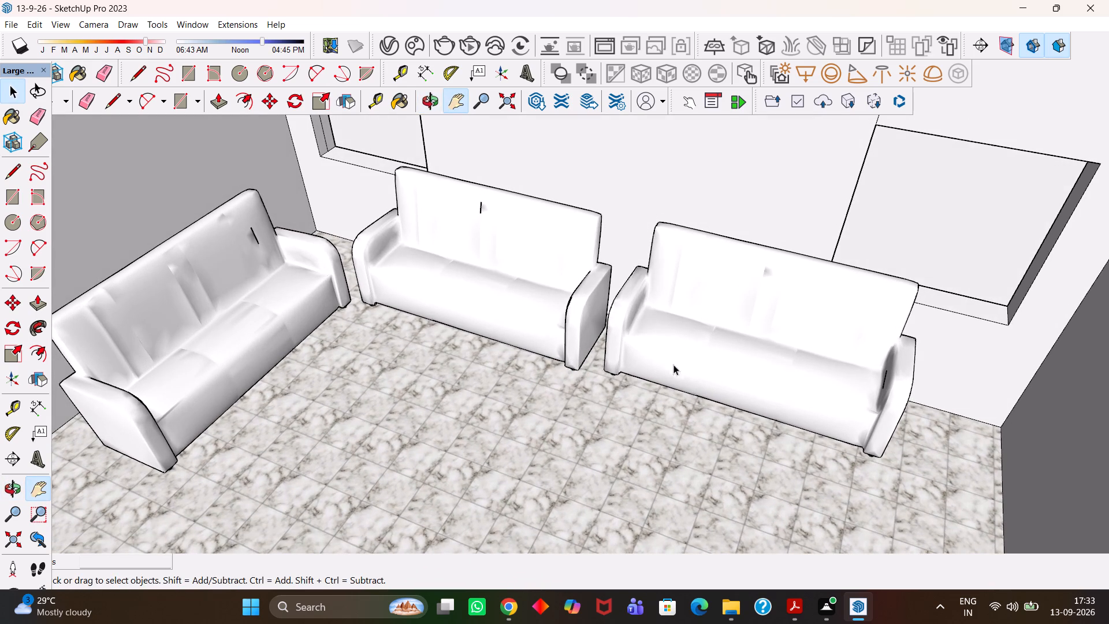
click(690, 359)
scroll(597, 382, up, 2)
middle_drag(599, 383, 698, 302)
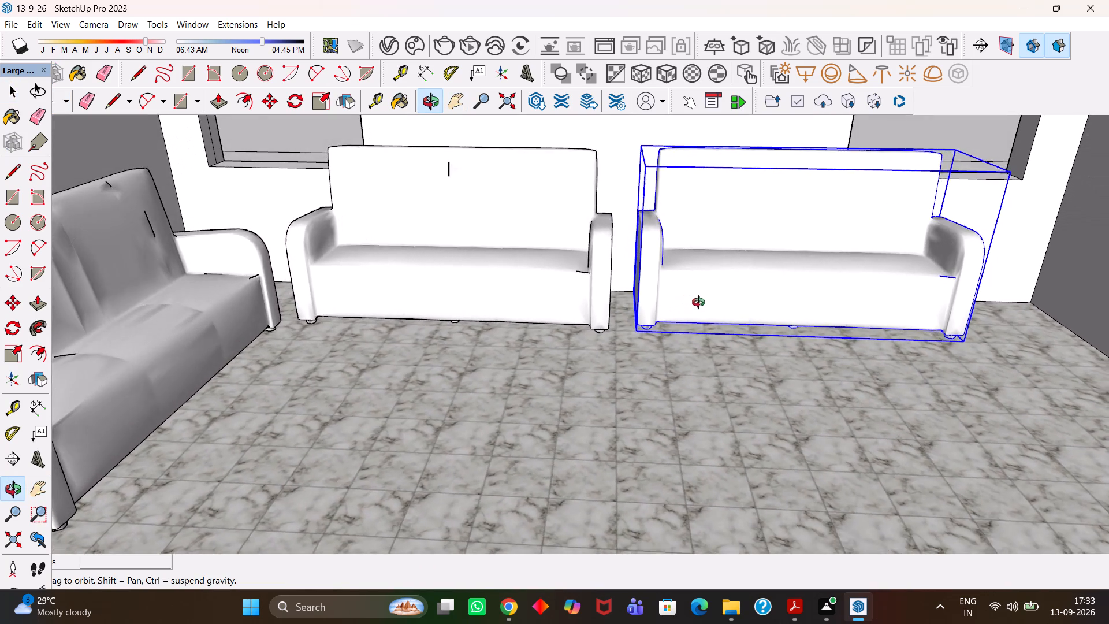
middle_drag(698, 302, 706, 315)
key(m)
scroll(667, 332, up, 2)
click(631, 334)
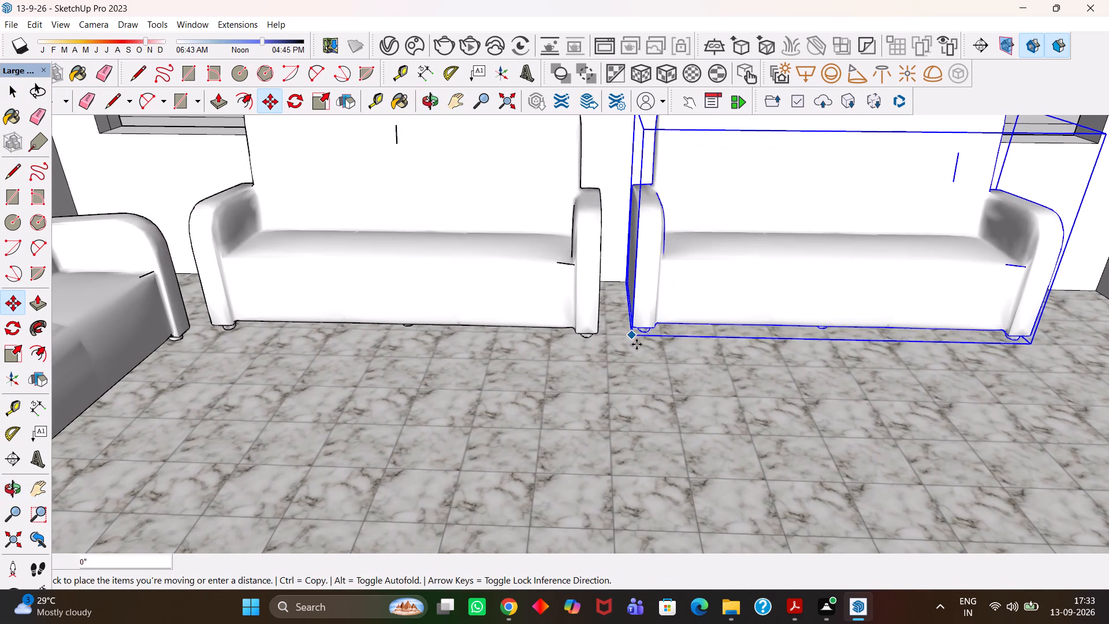
click(637, 344)
key(space)
Examine the sofa arrangement in the living room and the furnished layout of the whole house.
scroll(628, 356, down, 3)
key(h)
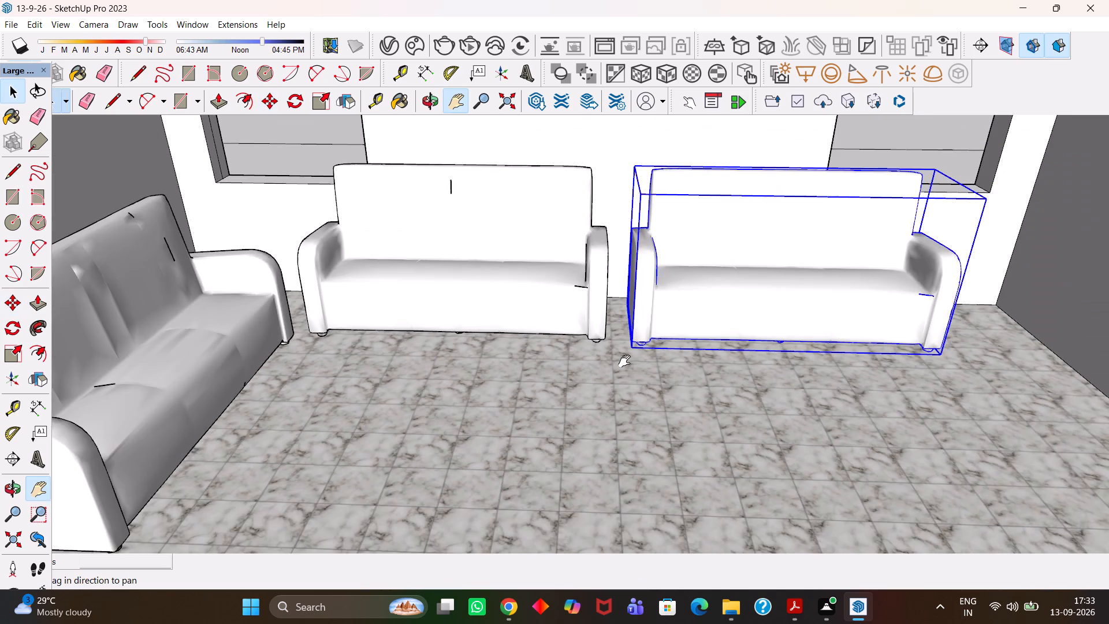
scroll(623, 362, down, 9)
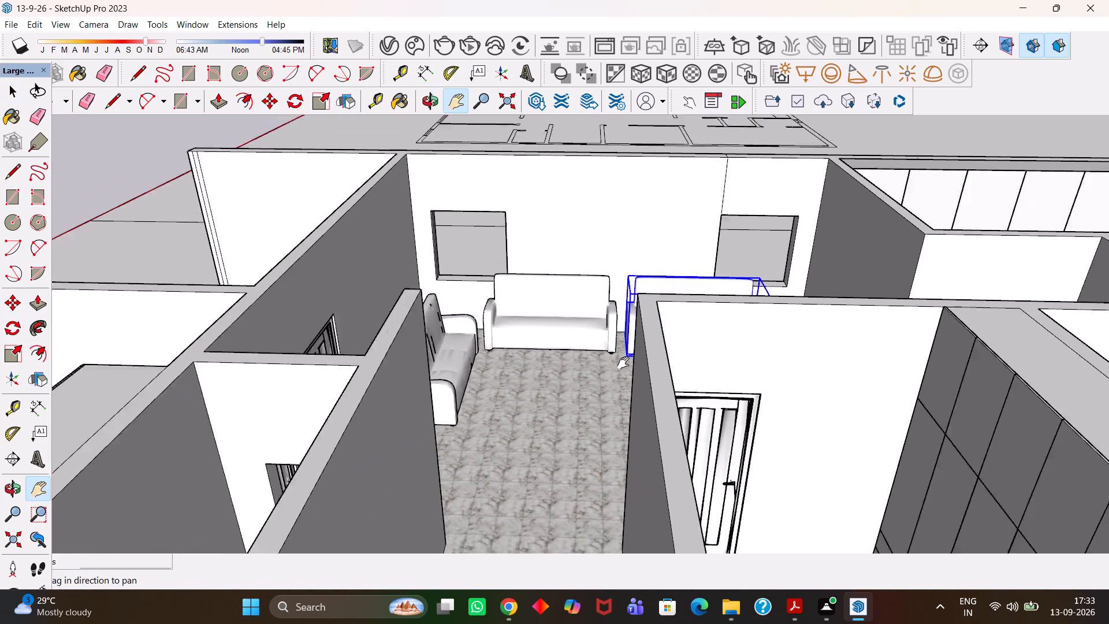
scroll(623, 363, down, 2)
middle_drag(619, 339, 621, 426)
key(h)
scroll(615, 419, down, 4)
middle_drag(594, 356, 590, 405)
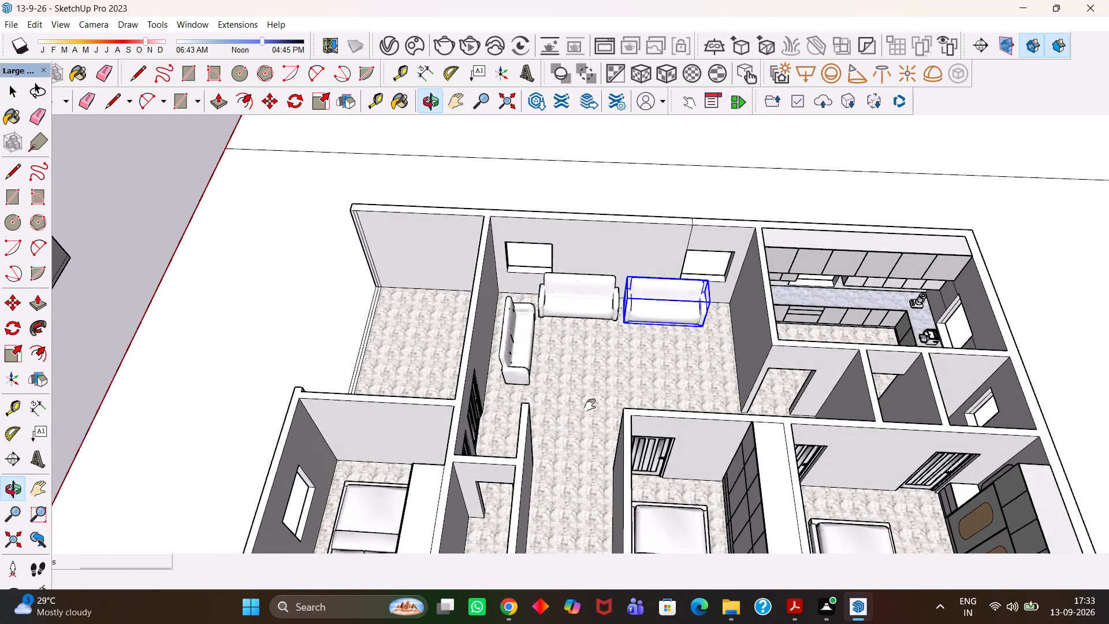
scroll(590, 406, down, 13)
key(space)
click(384, 256)
scroll(650, 404, up, 2)
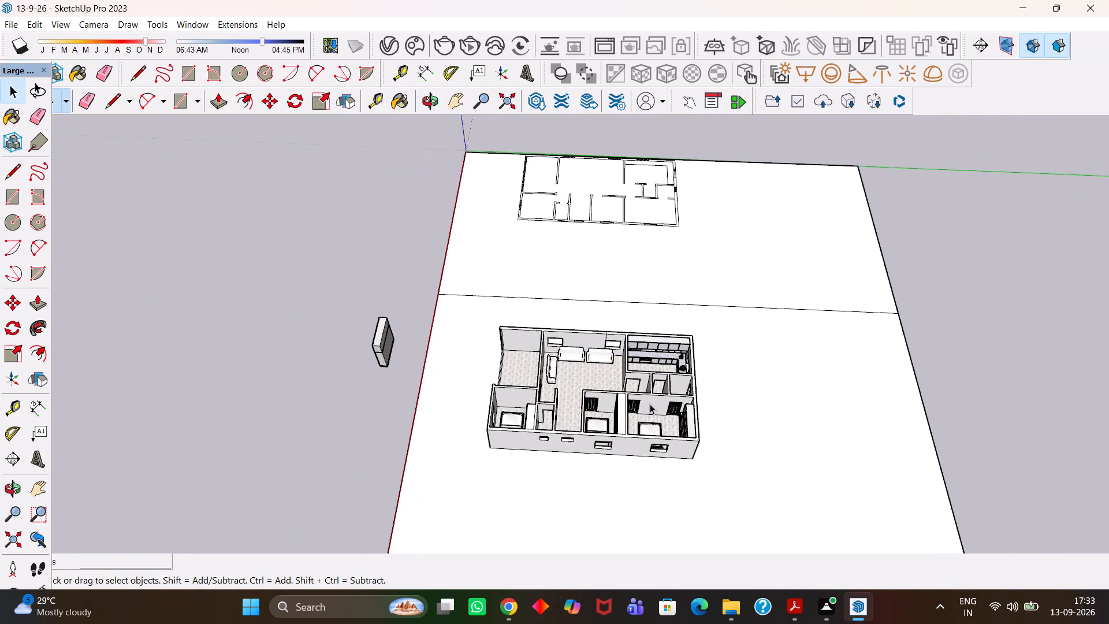
scroll(650, 404, up, 7)
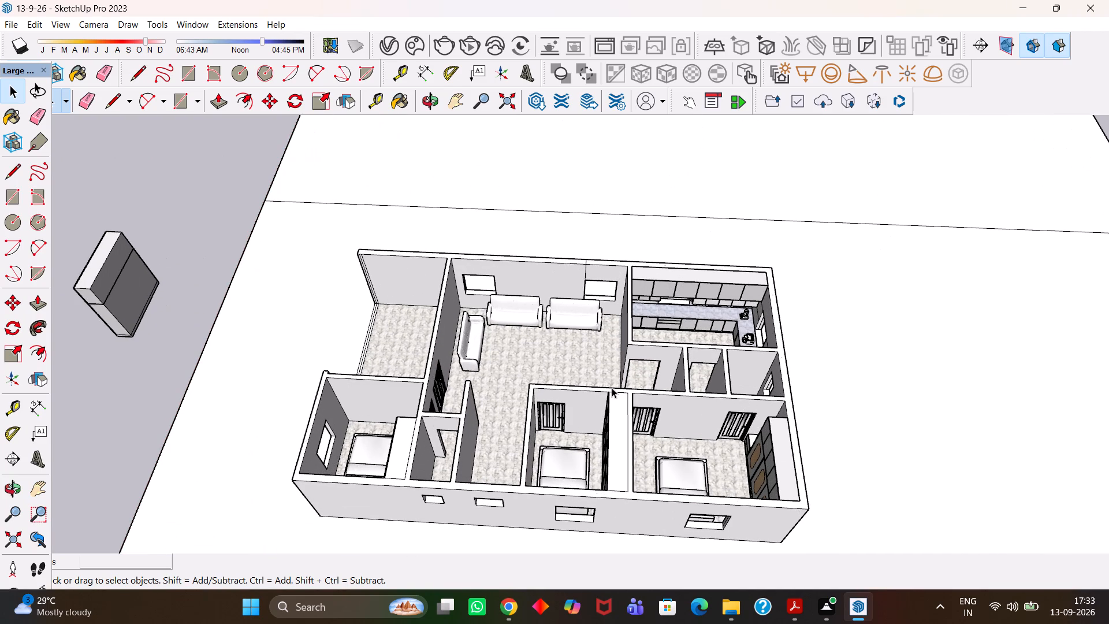
scroll(612, 388, up, 3)
scroll(612, 388, down, 4)
middle_drag(559, 385, 605, 384)
scroll(559, 385, up, 4)
scroll(519, 310, up, 3)
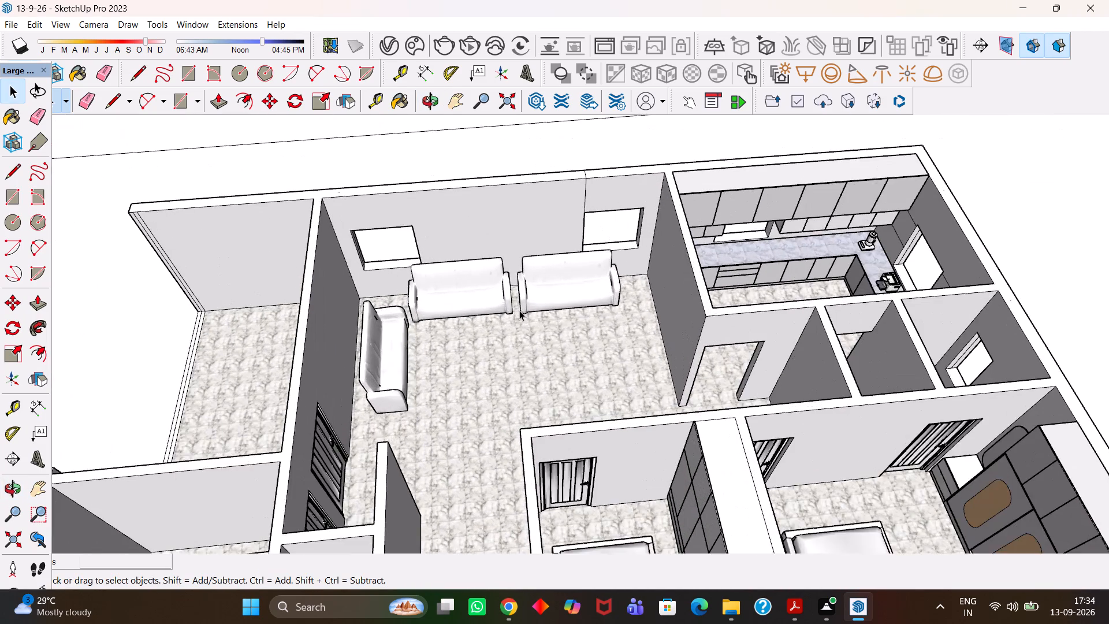
scroll(515, 310, down, 7)
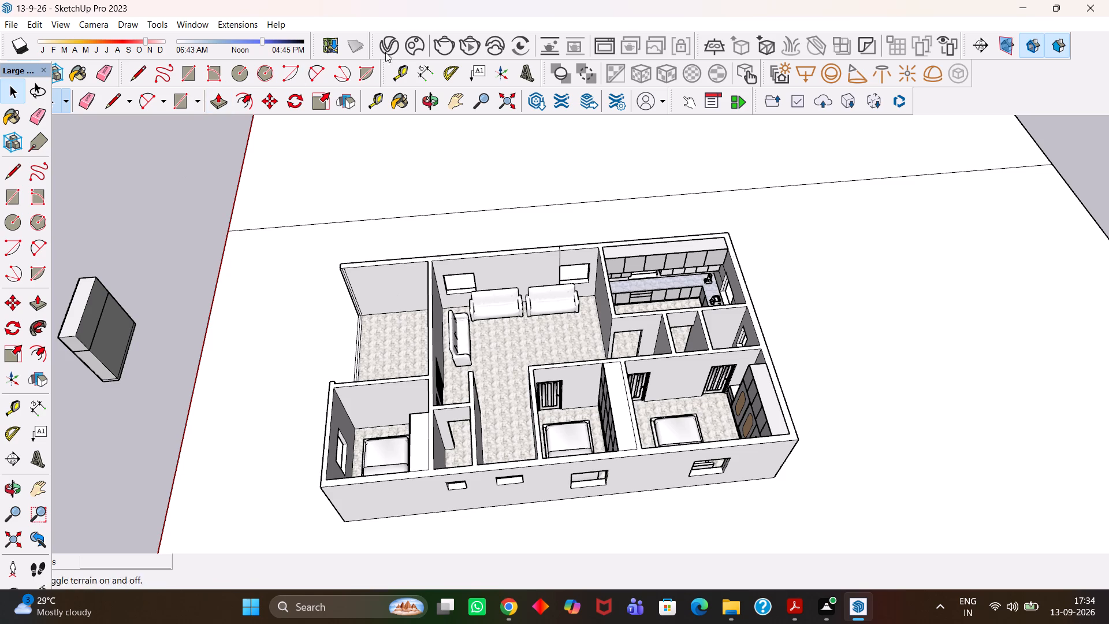
Open the Chaos Cosmos asset library and browse through the available door models.
click(414, 49)
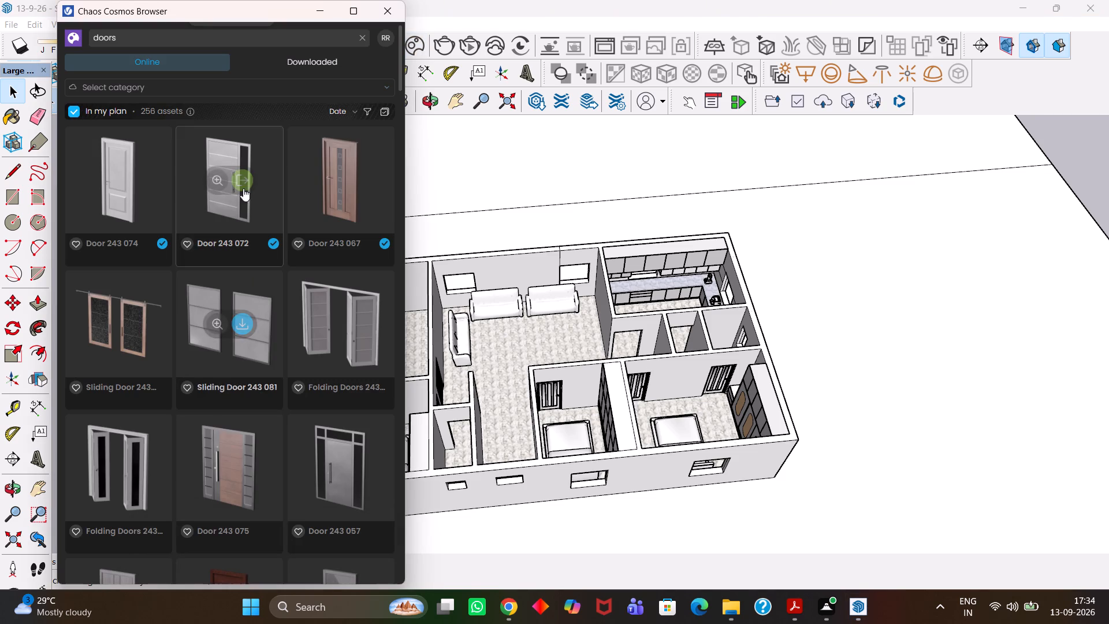
scroll(183, 203, down, 5)
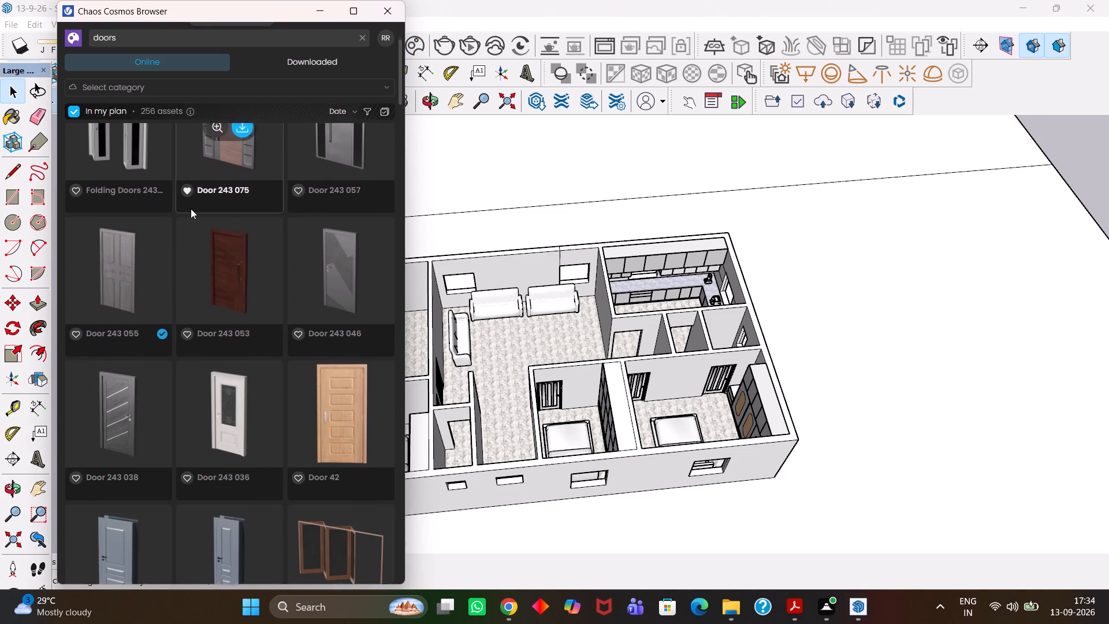
scroll(199, 209, down, 6)
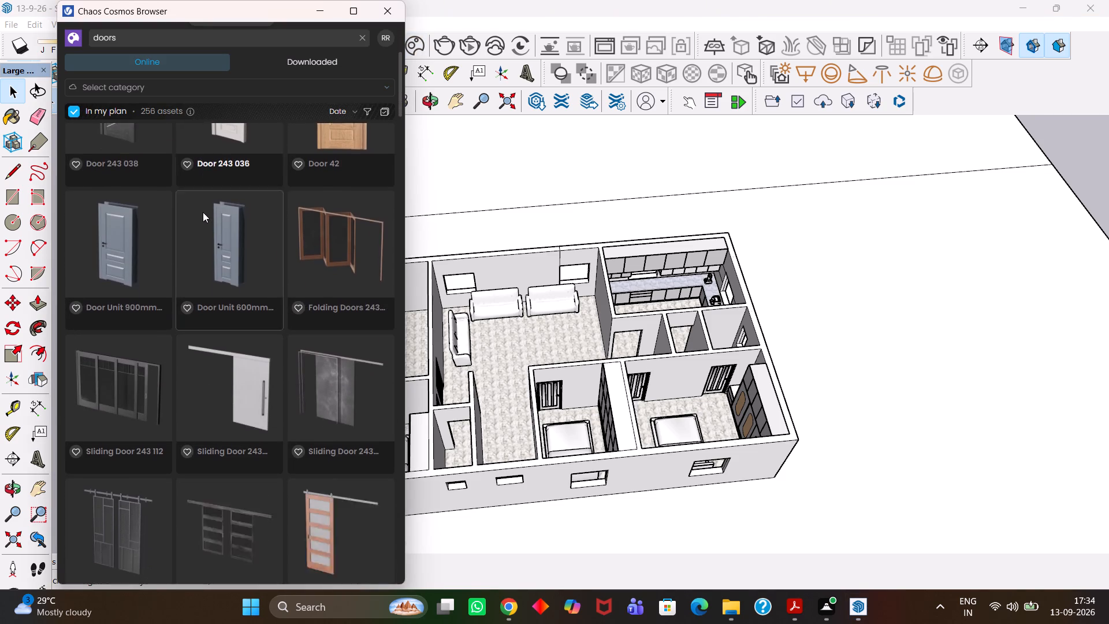
scroll(203, 212, down, 8)
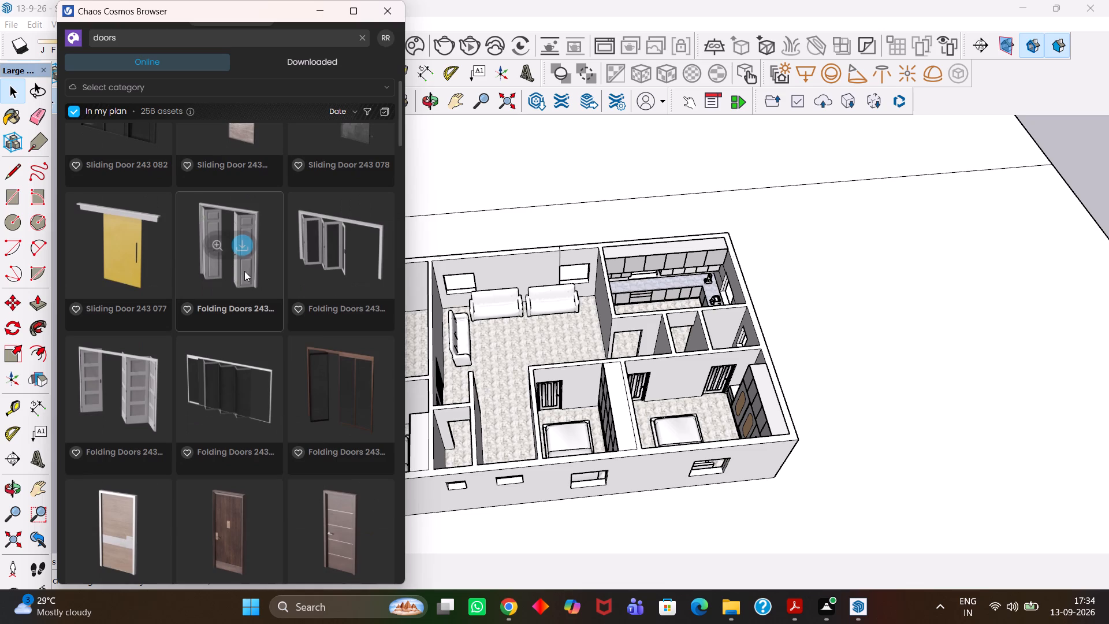
scroll(248, 278, up, 17)
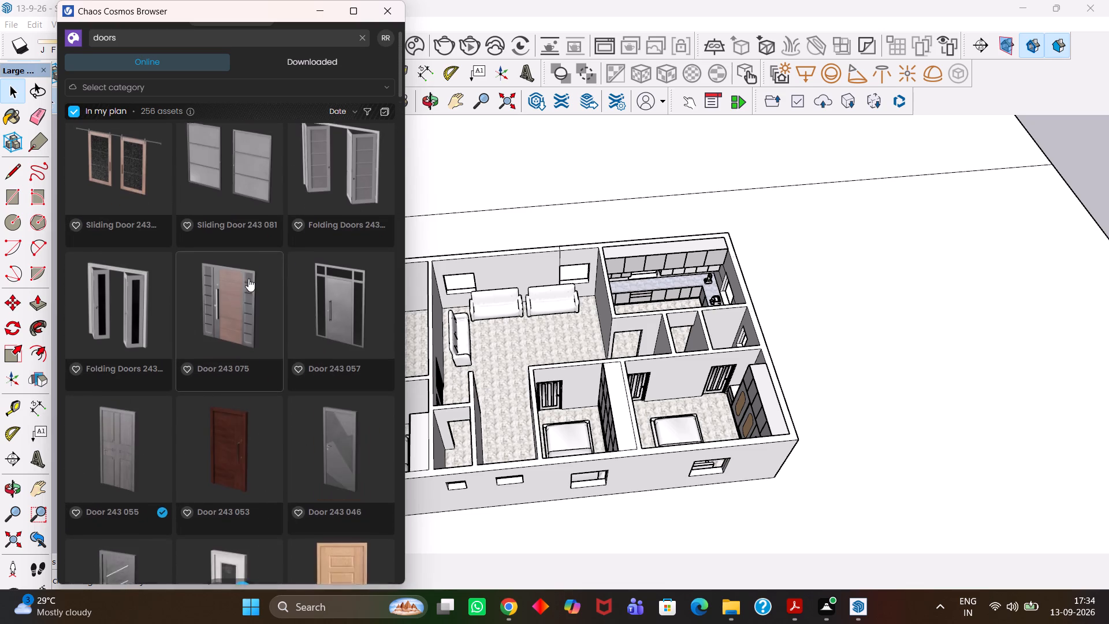
scroll(248, 278, up, 7)
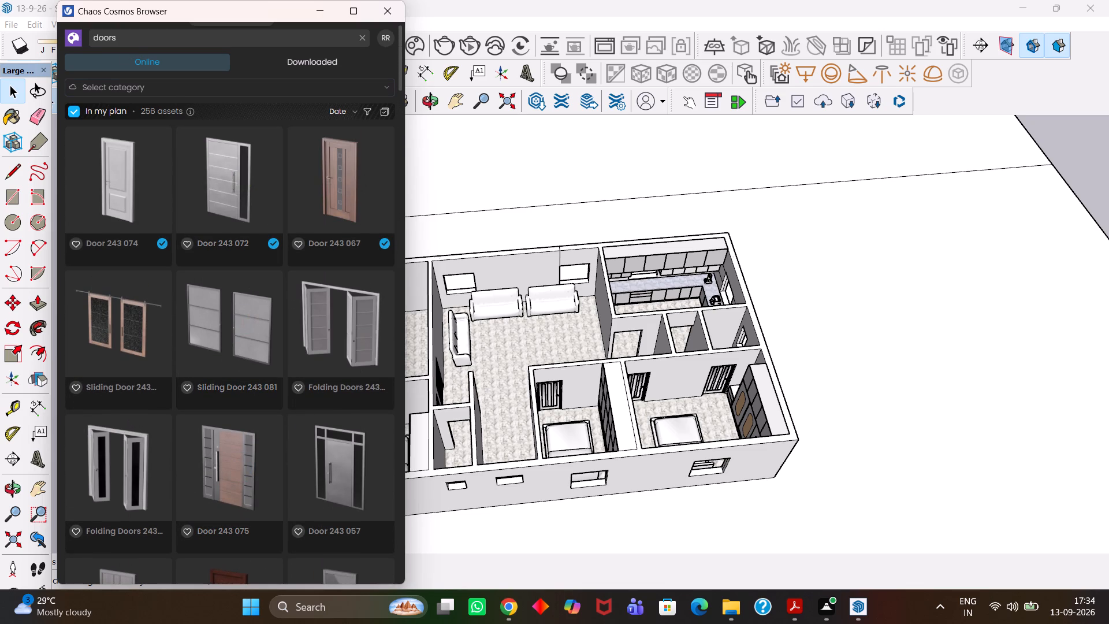
Search the Cosmos asset library for windows.
click(126, 35)
scroll(126, 35, up, 1)
key(BackSpace)
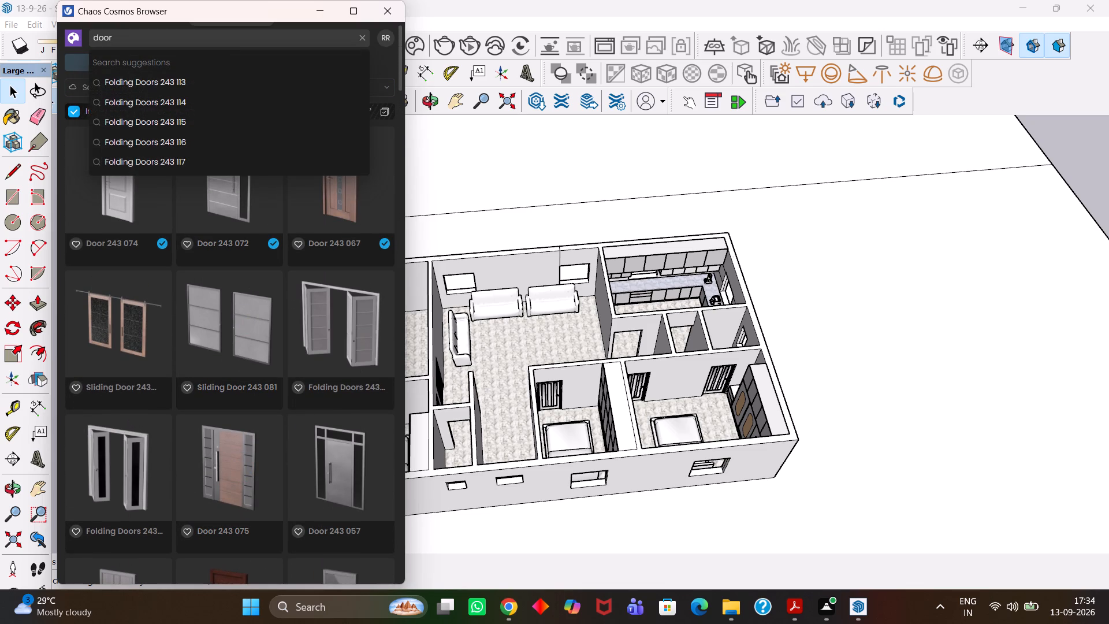
key(BackSpace)
key(BackSpace)
key(BackSpace)
key(BackSpace)
key(BackSpace)
text(window)
key(s)
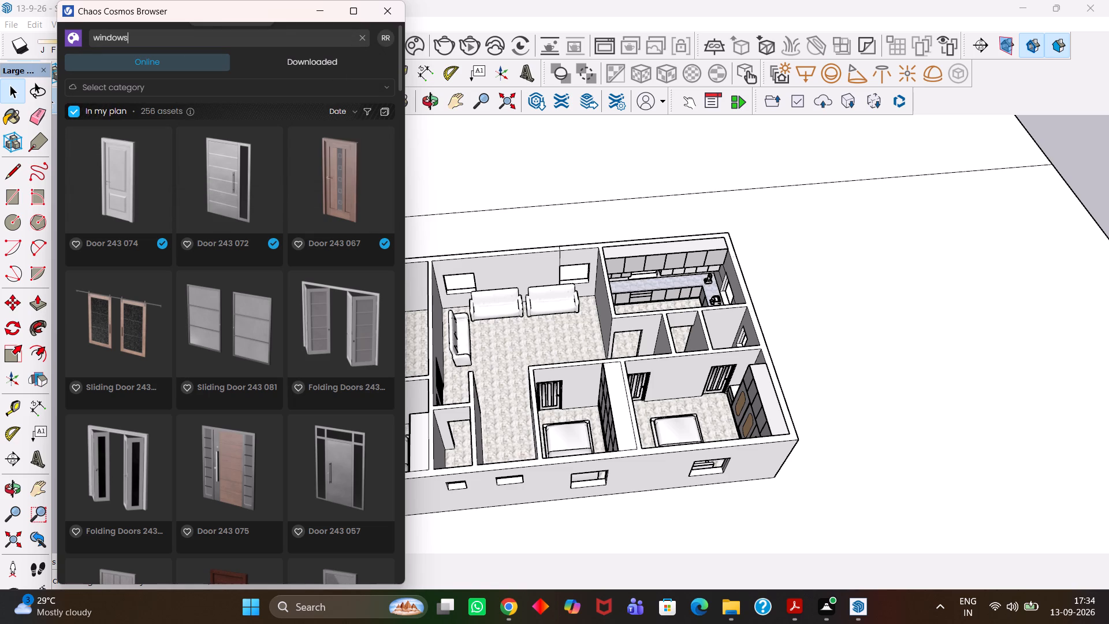
key(Return)
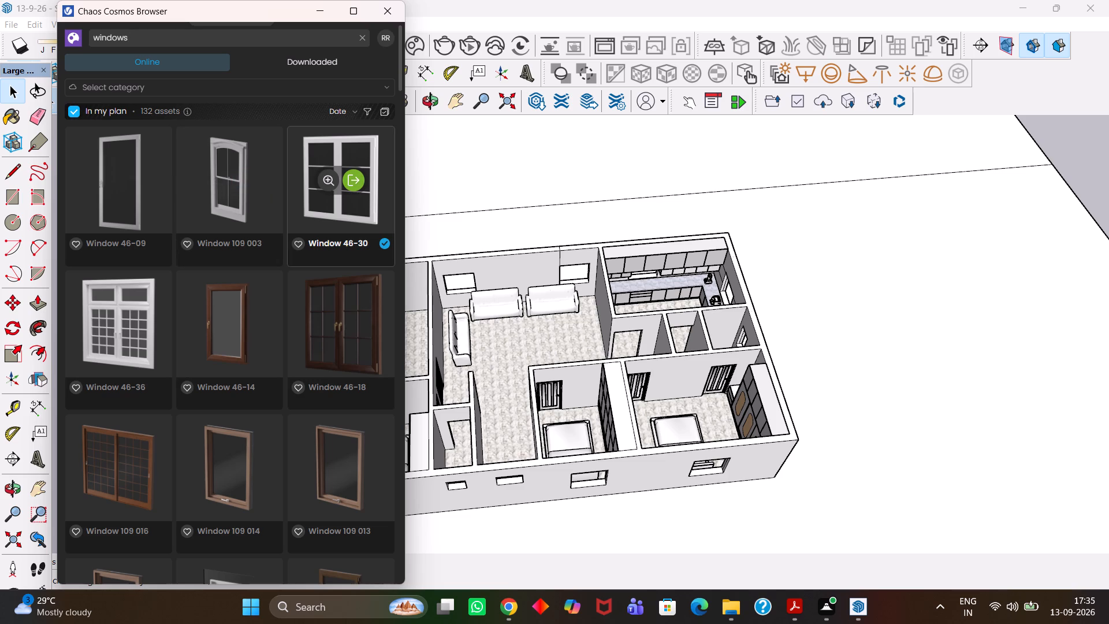
Import the Window 46-30 asset and place it on the ground outside the house's long front wall.
double_click(352, 178)
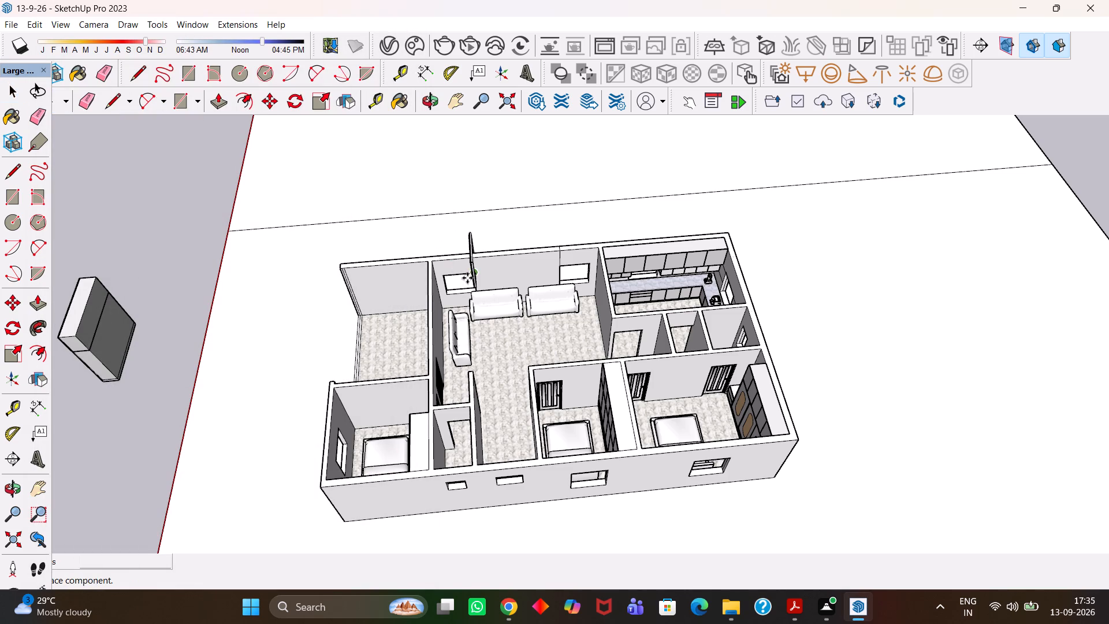
scroll(464, 272, down, 6)
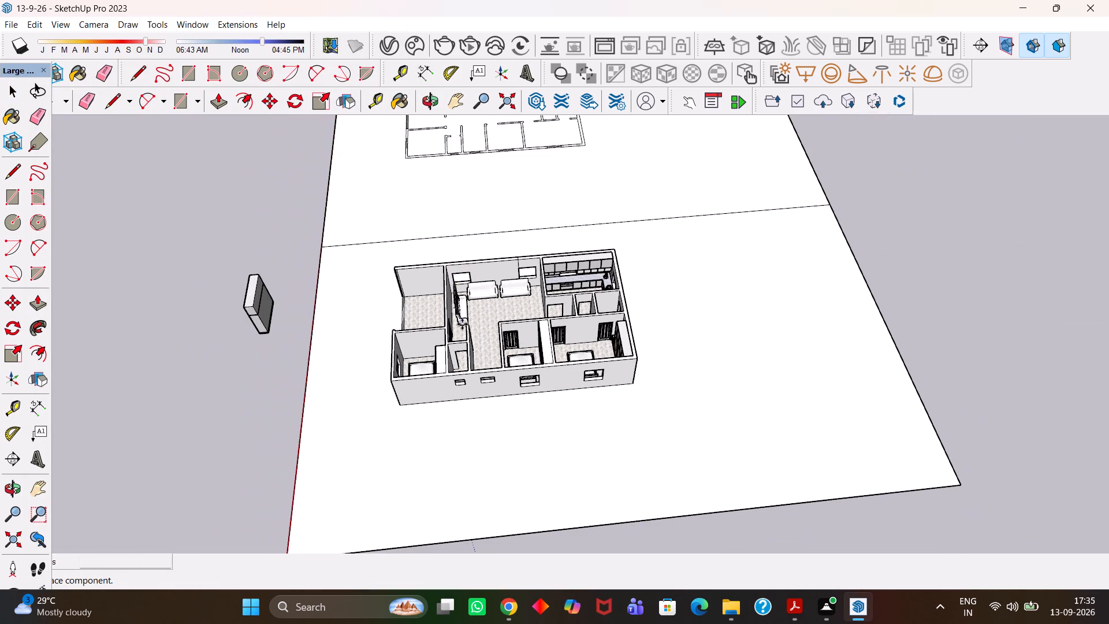
scroll(471, 363, up, 3)
scroll(473, 411, up, 6)
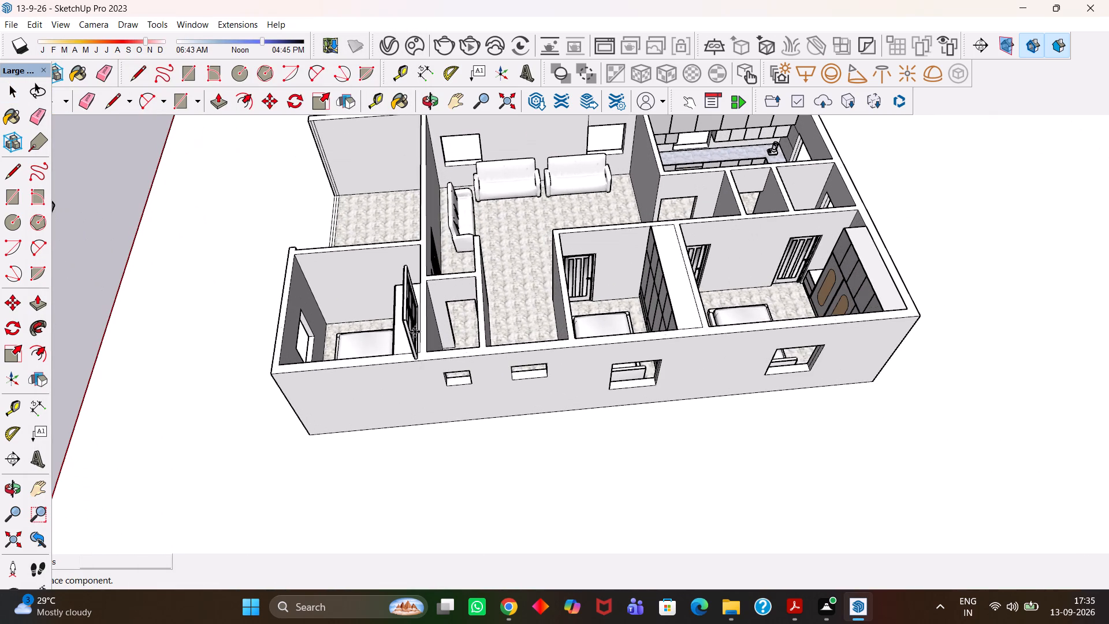
scroll(415, 332, down, 8)
scroll(441, 432, up, 4)
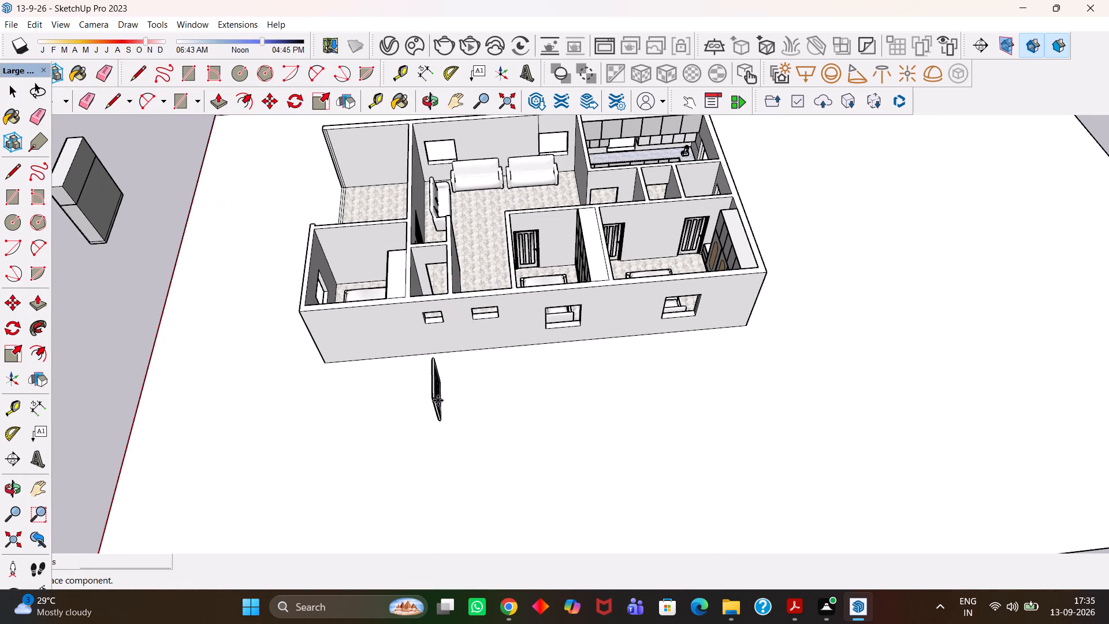
click(438, 400)
scroll(447, 406, up, 7)
middle_drag(448, 414, 336, 375)
scroll(336, 375, up, 4)
key(Escape)
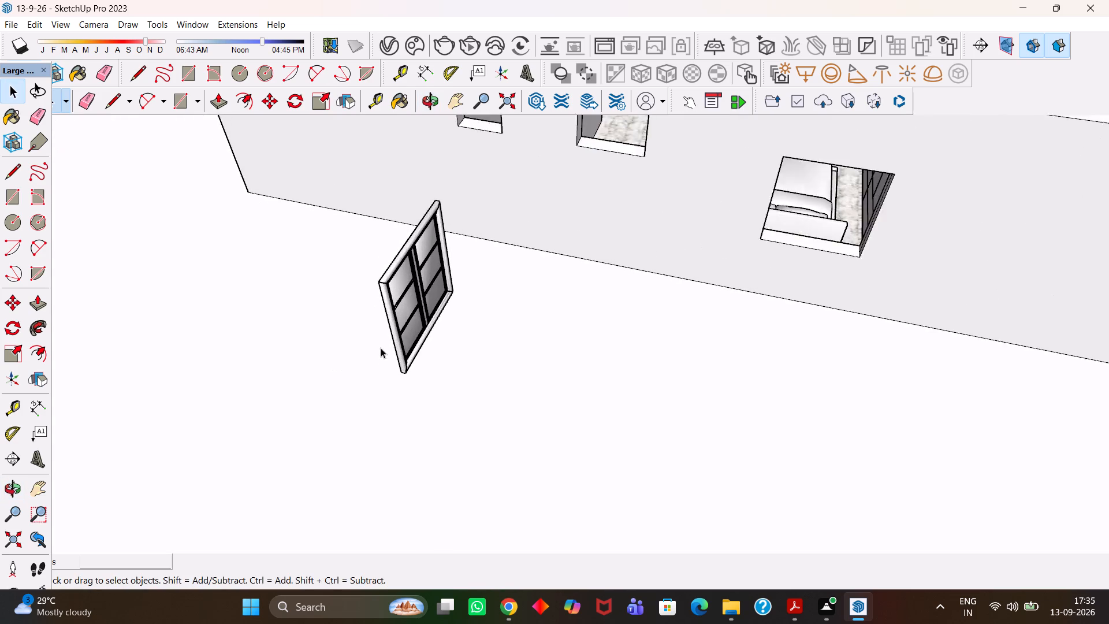
Delete the glass panes from both sashes inside the window component, leaving only its frame and glazing bars.
scroll(381, 348, up, 3)
middle_drag(407, 339, 374, 335)
click(414, 313)
double_click(414, 313)
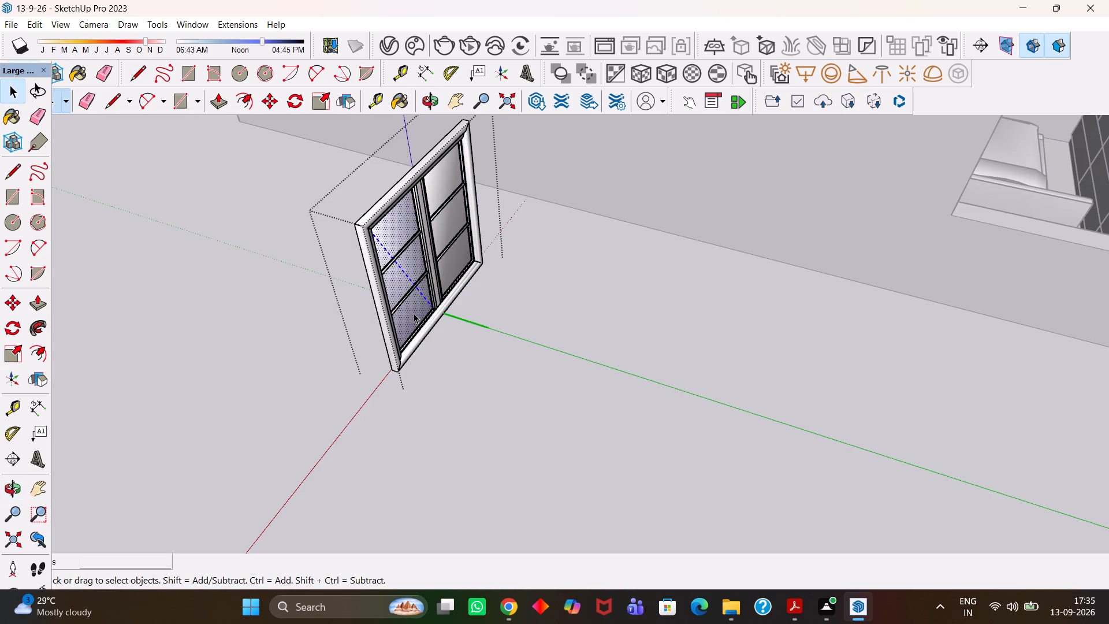
click(412, 313)
key(Delete)
click(412, 313)
key(Delete)
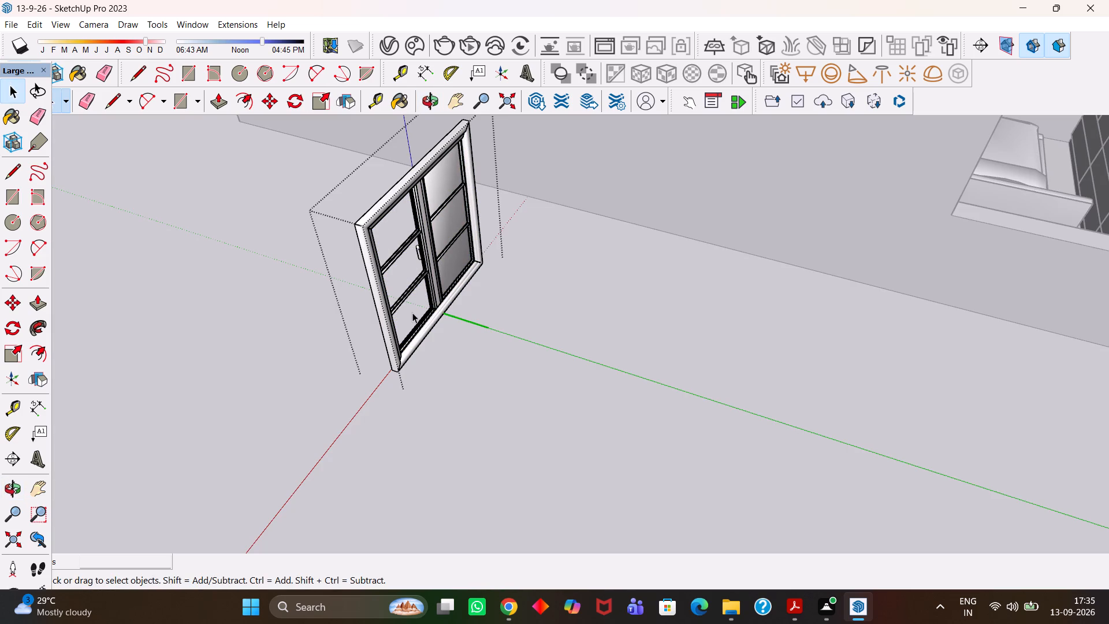
click(412, 313)
key(Delete)
click(449, 275)
key(Delete)
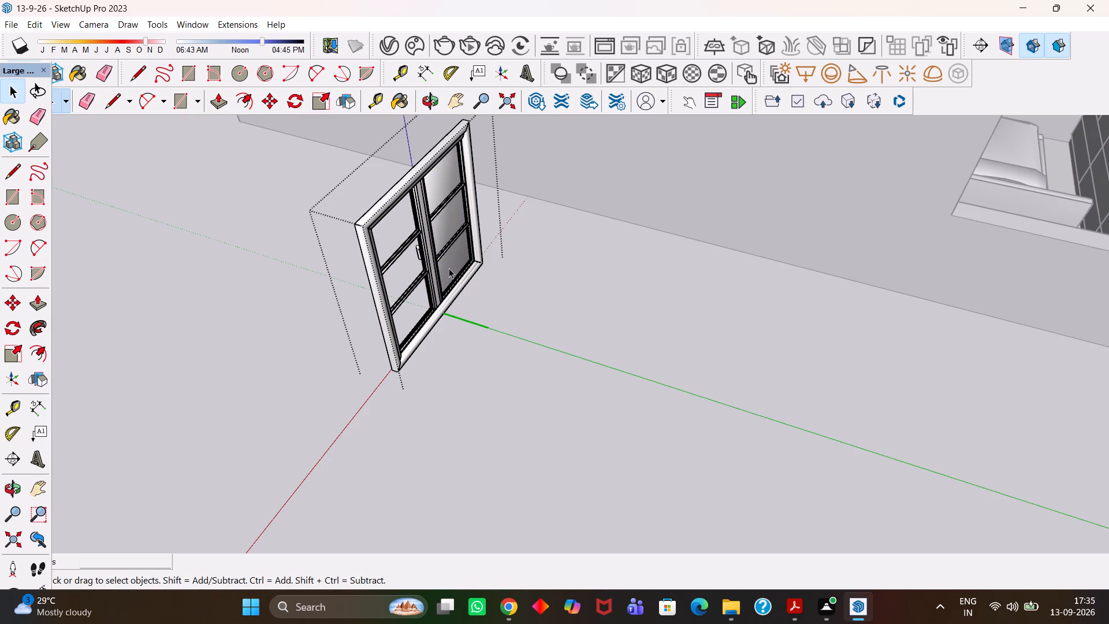
click(449, 268)
key(Delete)
click(493, 310)
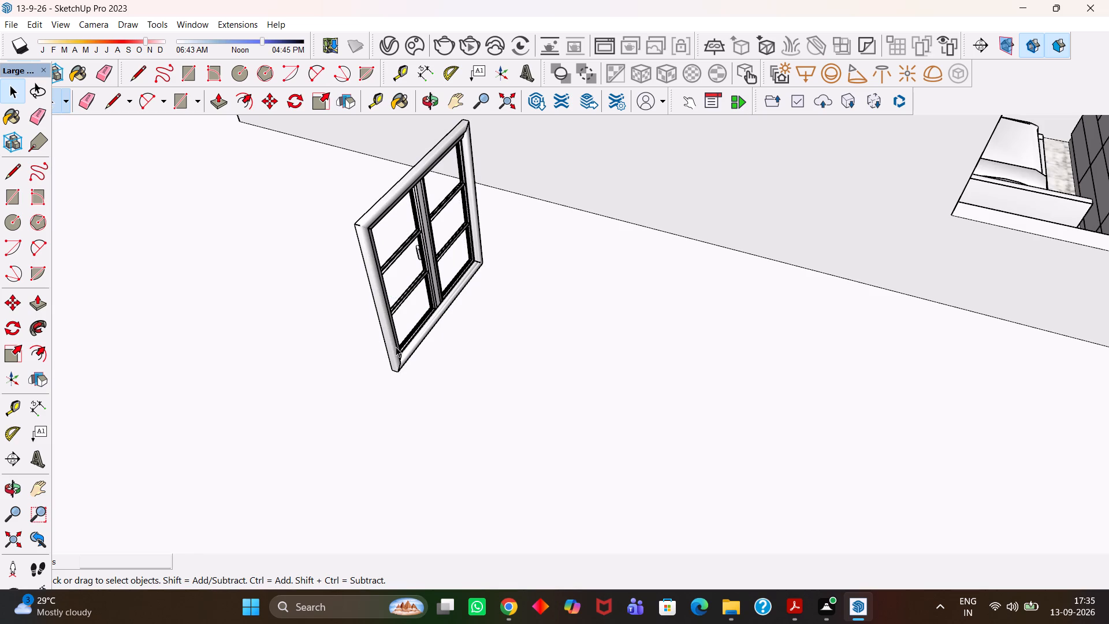
Rotate the window component 90 degrees about its bottom corner so it stands parallel to the house's long front wall.
click(396, 347)
scroll(392, 348, up, 2)
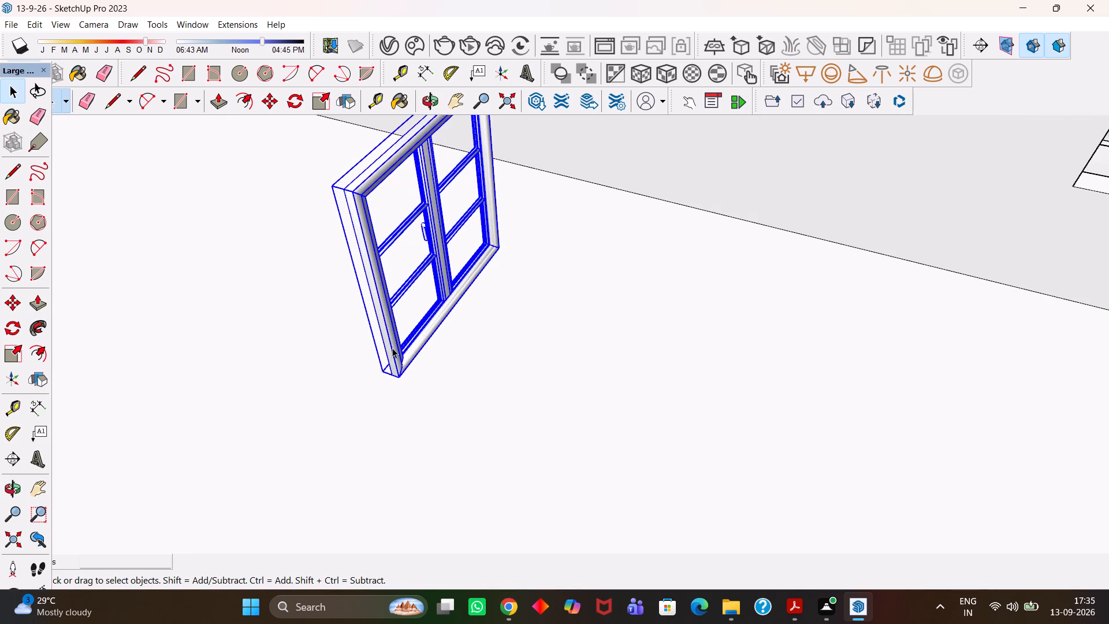
scroll(392, 348, down, 1)
click(10, 325)
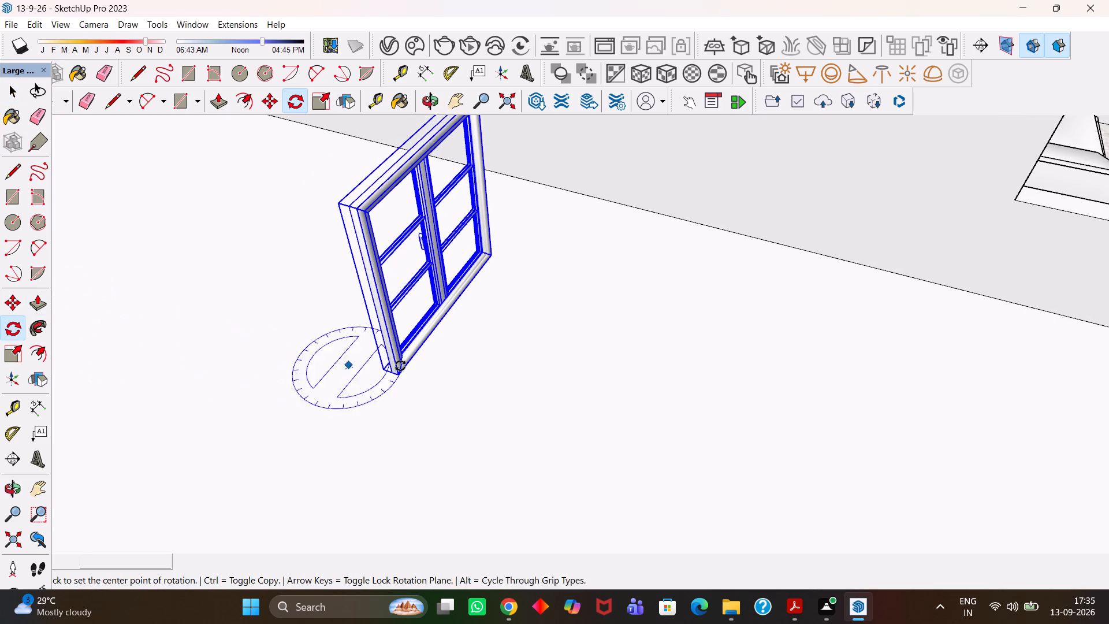
click(393, 378)
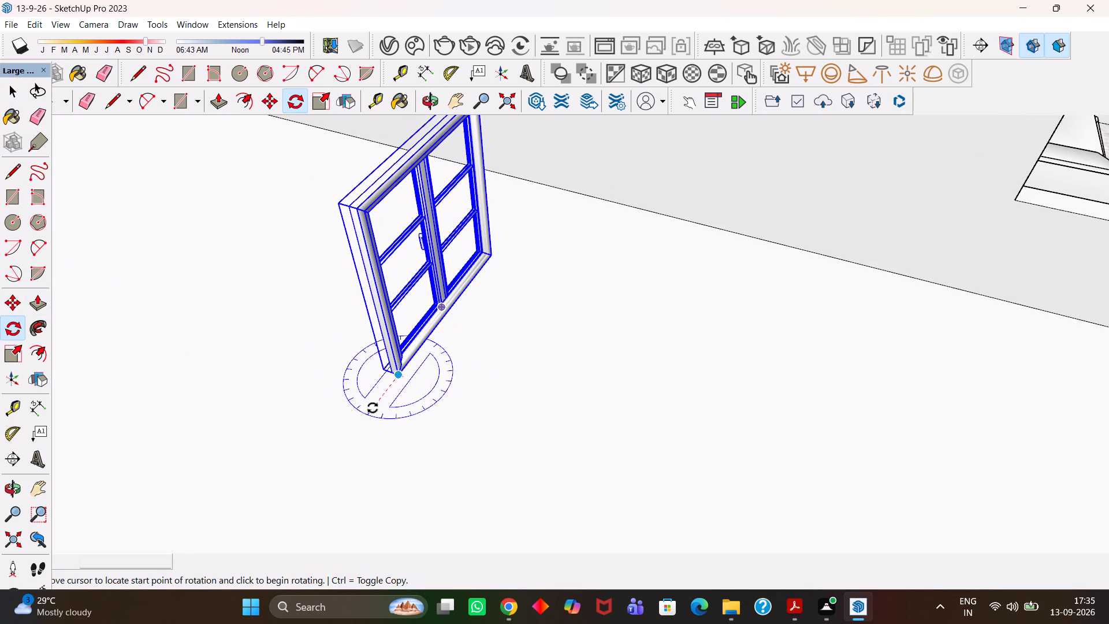
click(364, 424)
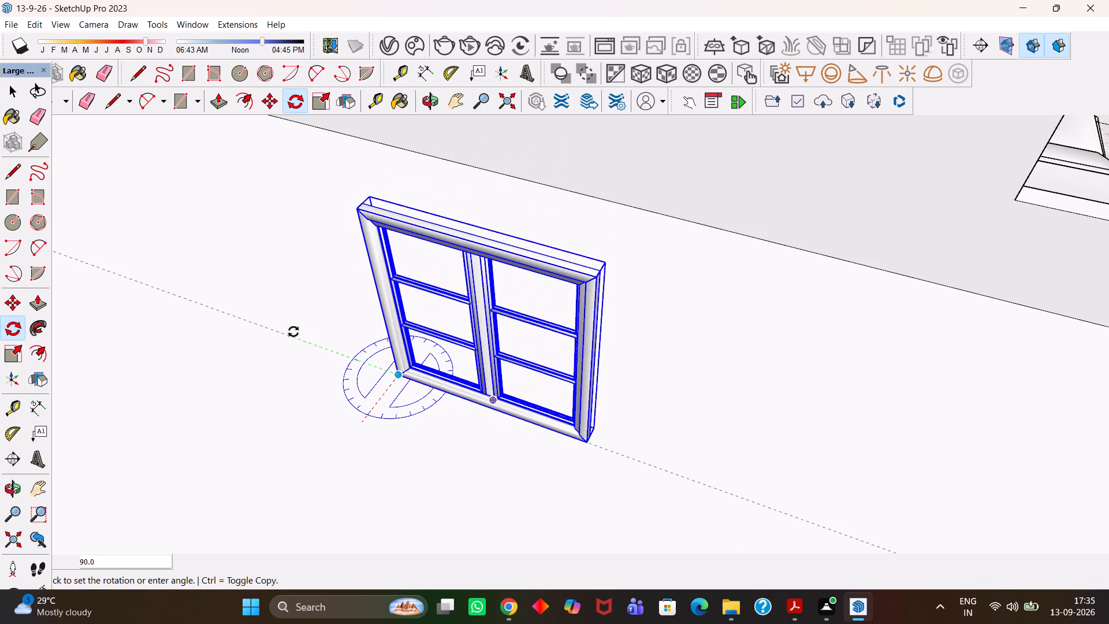
click(293, 332)
Move the window by its bottom corner onto the matching corner of the first larger bedroom opening in the front wall.
key(h)
scroll(308, 345, down, 4)
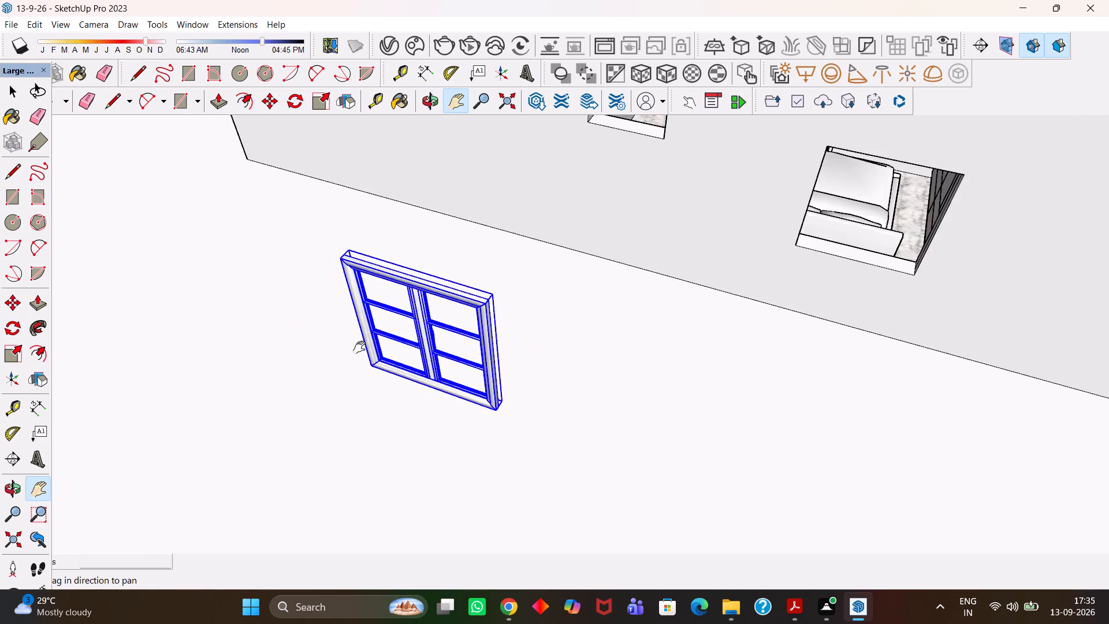
scroll(359, 347, down, 3)
middle_drag(366, 352, 459, 372)
key(m)
click(400, 418)
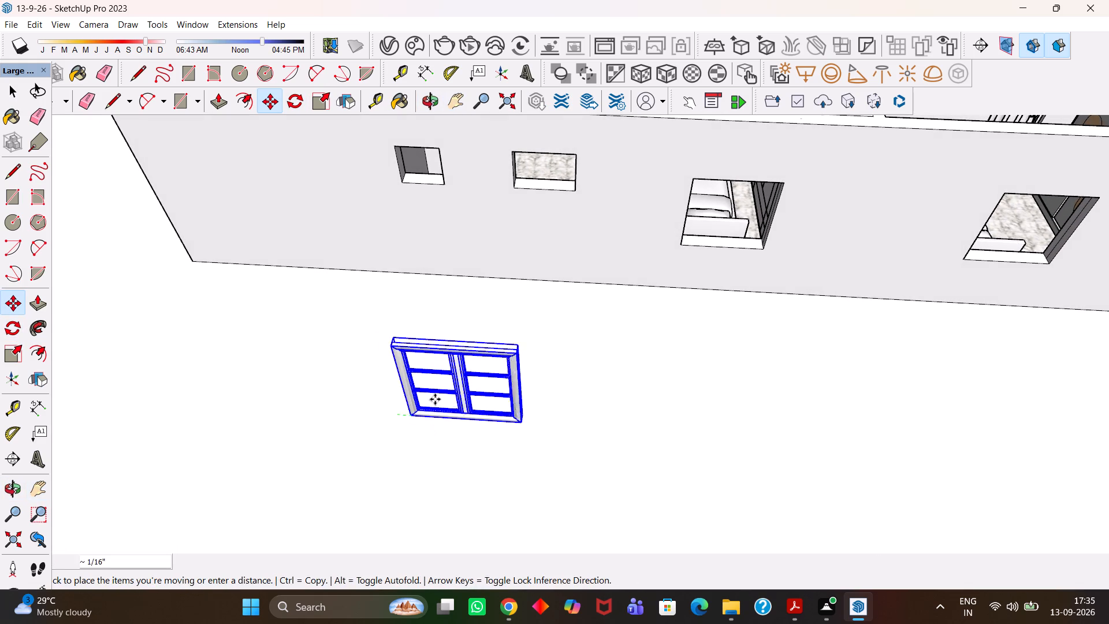
key(h)
scroll(462, 385, down, 8)
scroll(610, 307, up, 5)
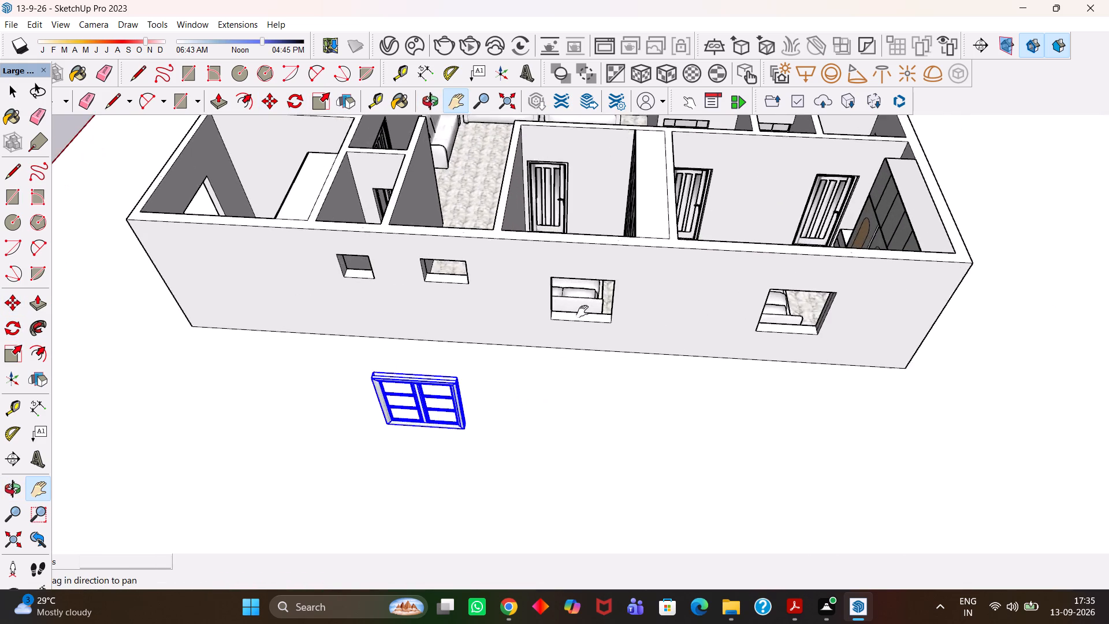
scroll(574, 315, up, 2)
key(Escape)
click(543, 323)
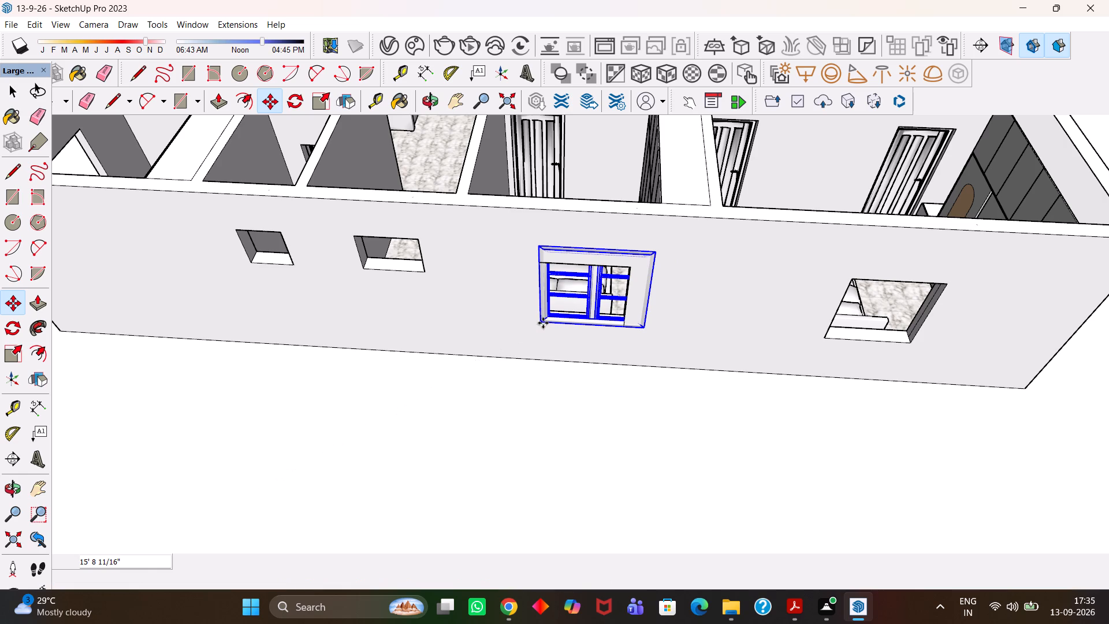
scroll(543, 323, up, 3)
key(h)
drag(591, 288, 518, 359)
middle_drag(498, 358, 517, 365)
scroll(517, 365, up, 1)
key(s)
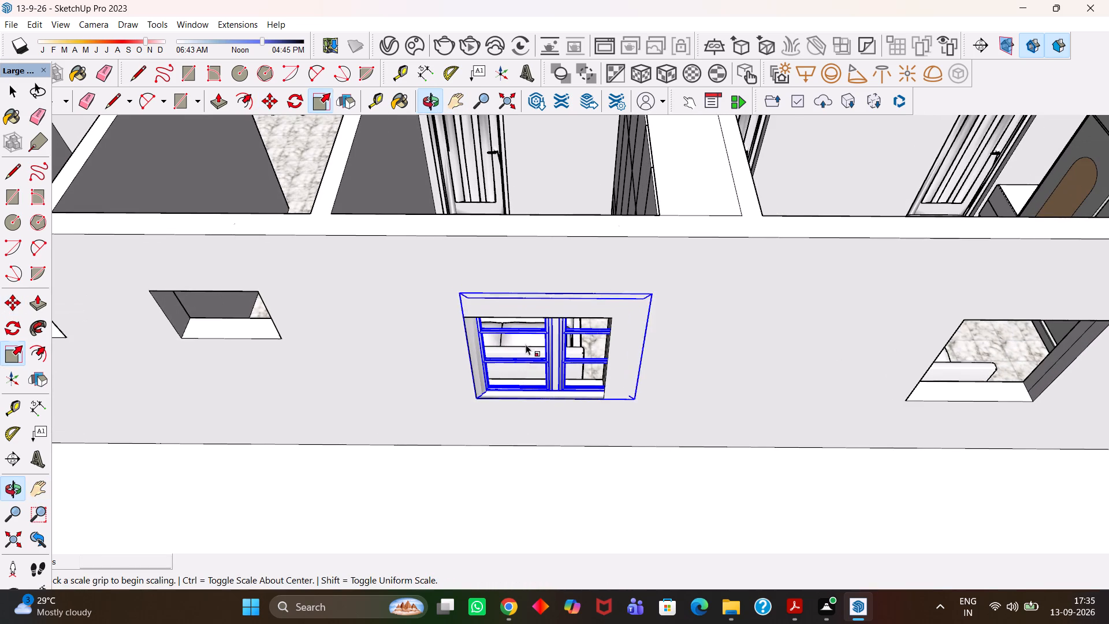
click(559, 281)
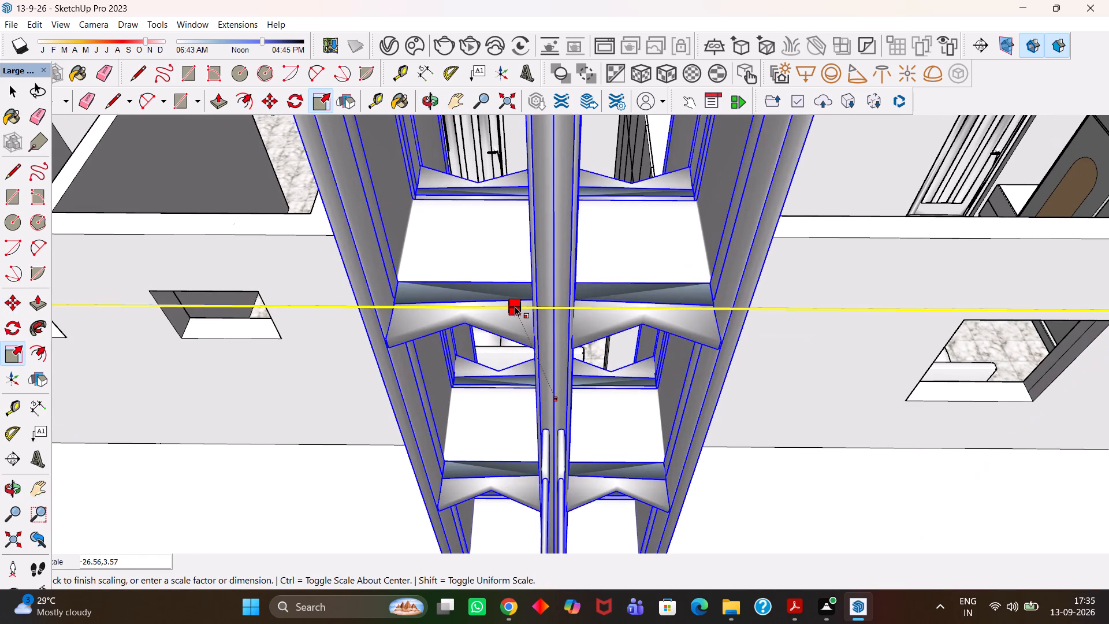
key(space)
Scale the window's height to about 0.80 and narrow its width to fit the bedroom wall opening.
middle_drag(520, 310, 530, 314)
scroll(529, 314, up, 2)
key(s)
click(569, 285)
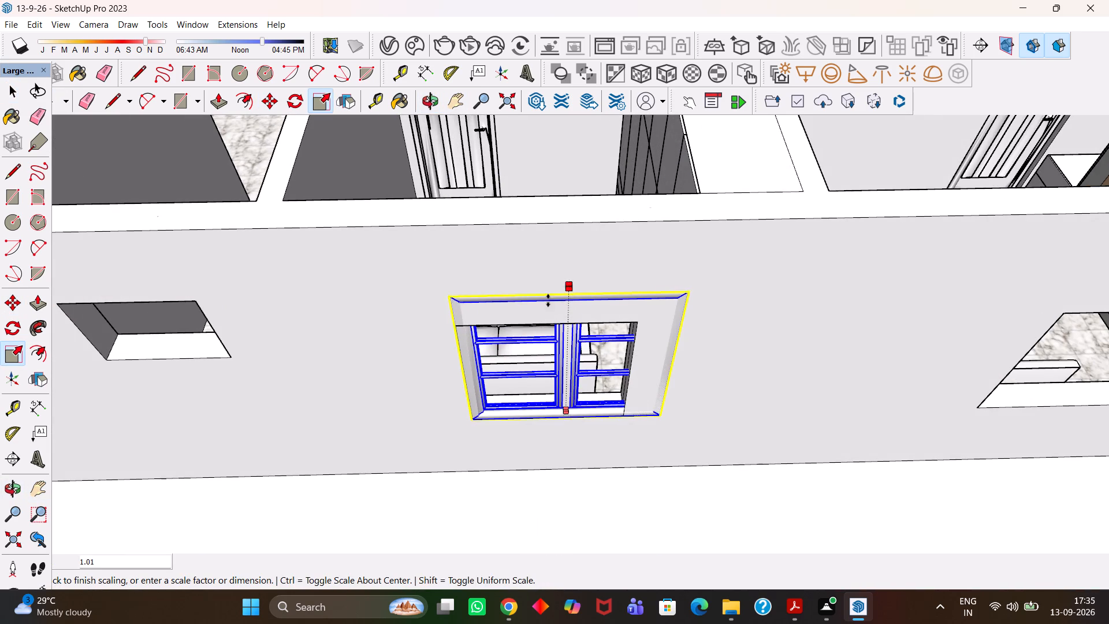
click(505, 324)
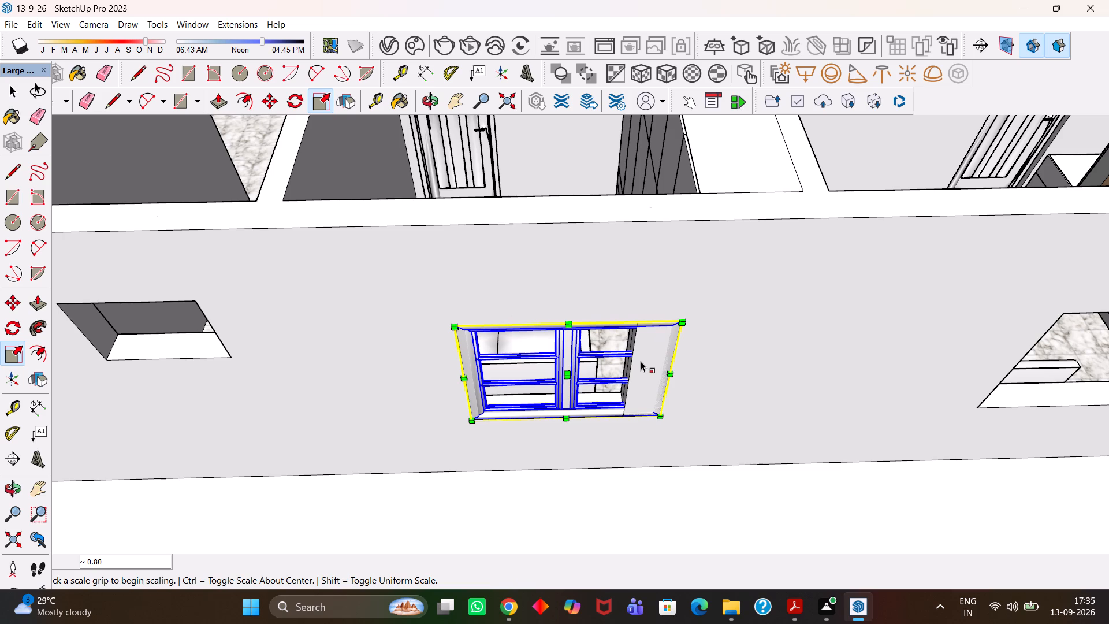
click(668, 365)
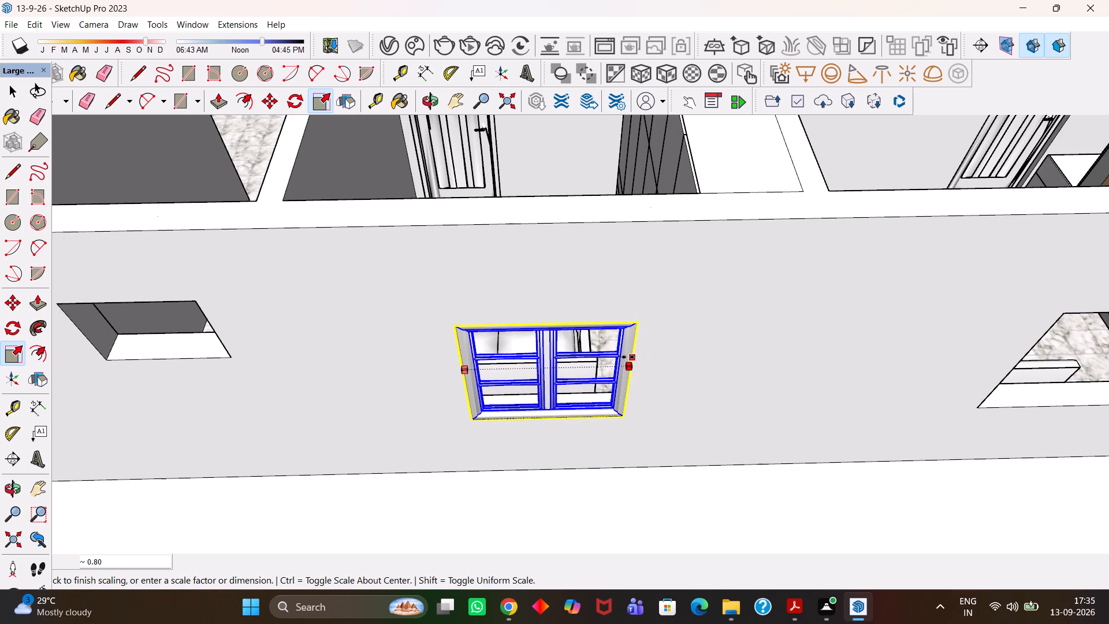
click(628, 357)
Move the window about 4 1/2" inward so it sits recessed in the wall opening.
scroll(624, 359, up, 4)
key(m)
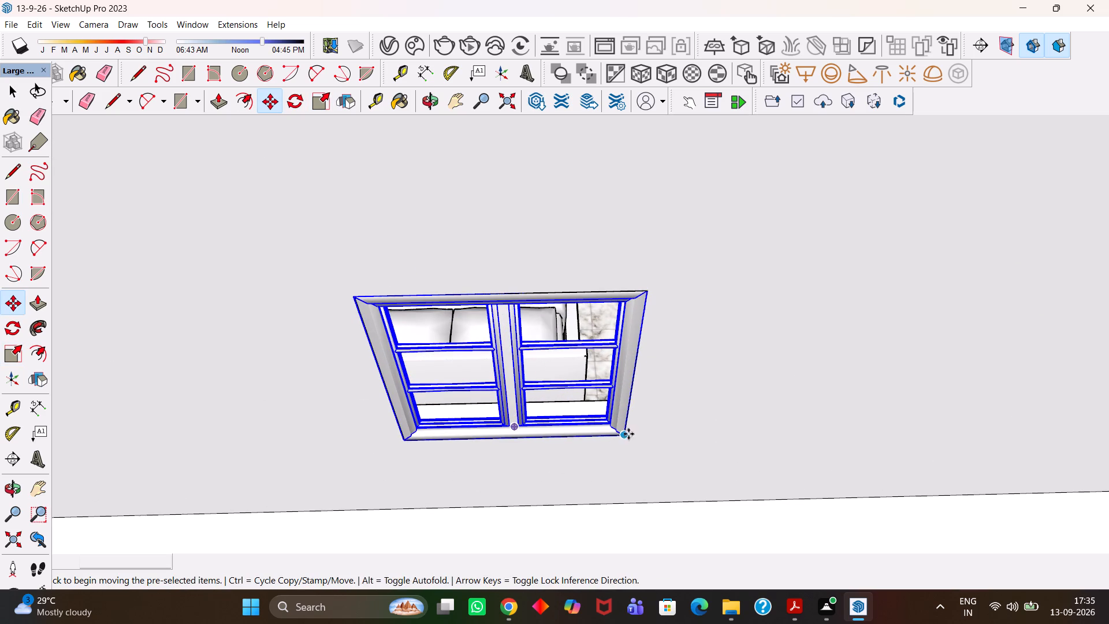
click(623, 433)
click(620, 424)
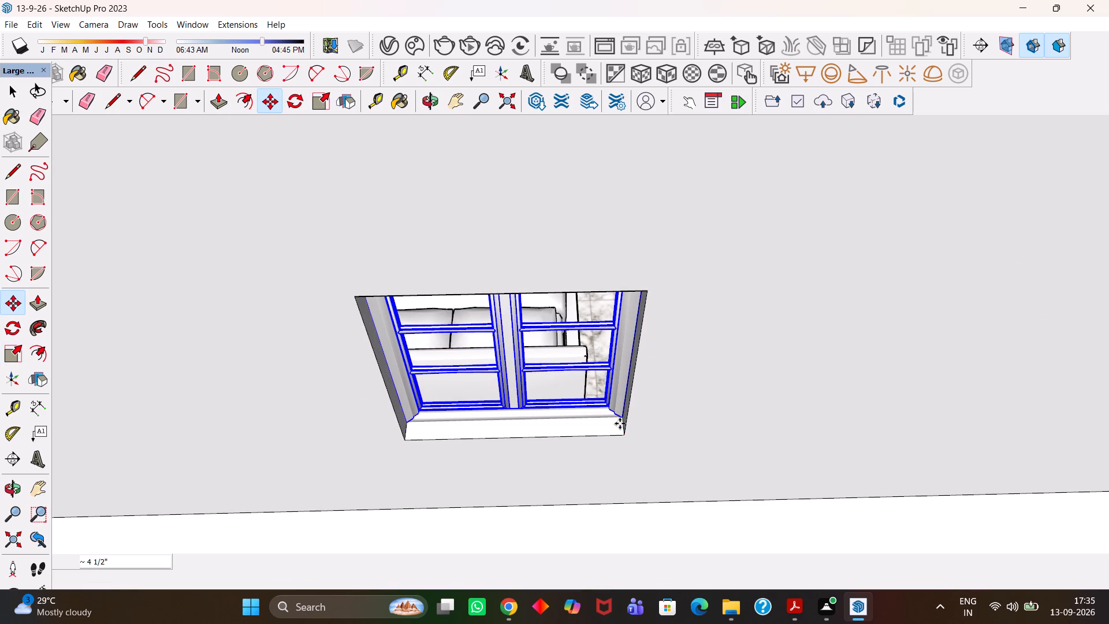
Copy the window about 13' 6" along the front wall, aligning it with the corner of the neighbouring bedroom opening.
key(m)
click(620, 419)
key(h)
scroll(672, 417, down, 4)
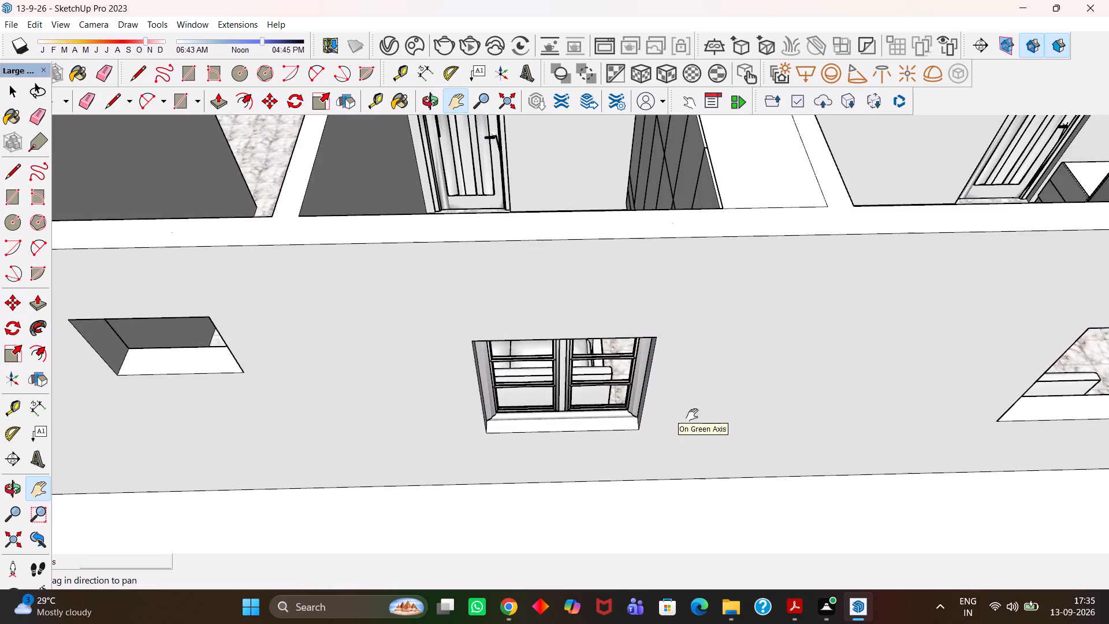
drag(783, 406, 523, 389)
drag(701, 407, 520, 396)
drag(601, 388, 518, 393)
key(Escape)
scroll(597, 384, up, 1)
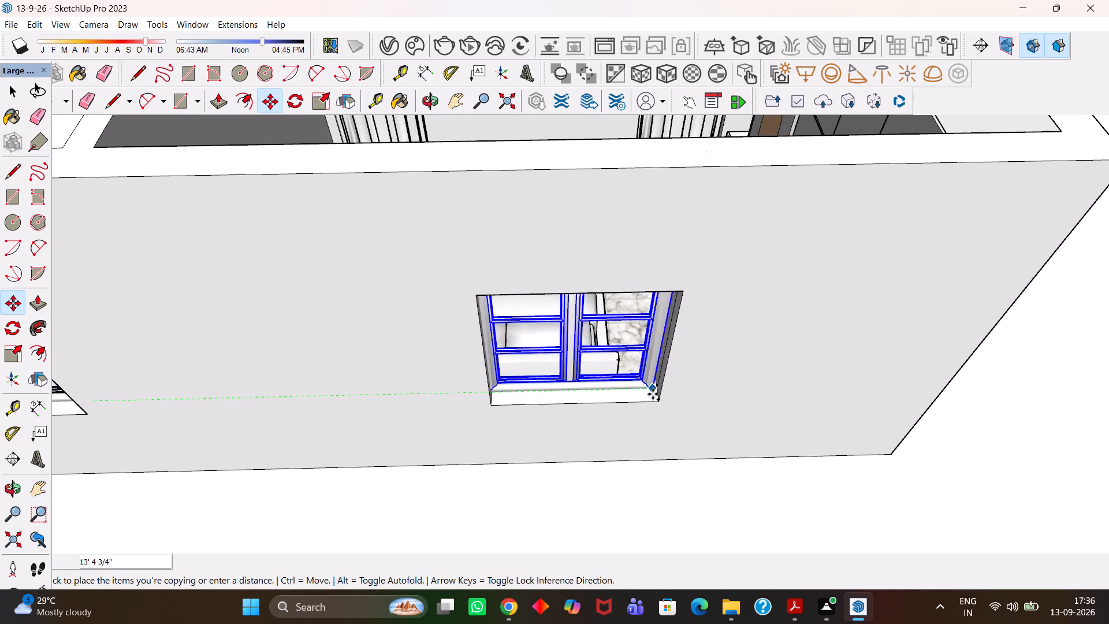
click(655, 398)
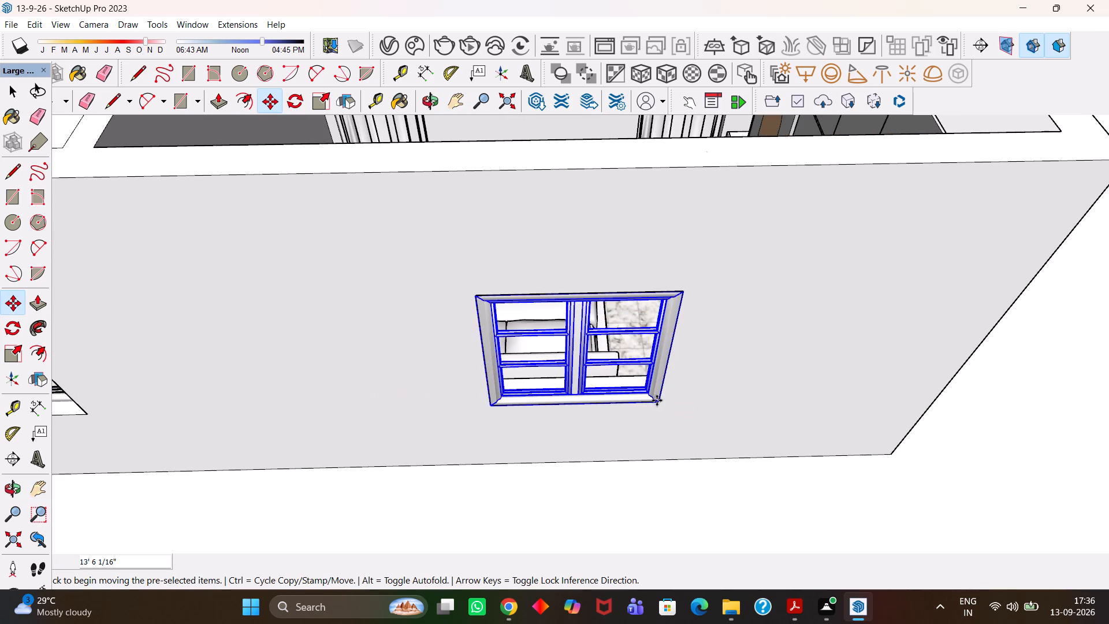
Copy the window about 31' 5" across the house into the living room opening nearest the kitchen, matching its bottom corner.
click(658, 401)
key(h)
scroll(609, 360, down, 5)
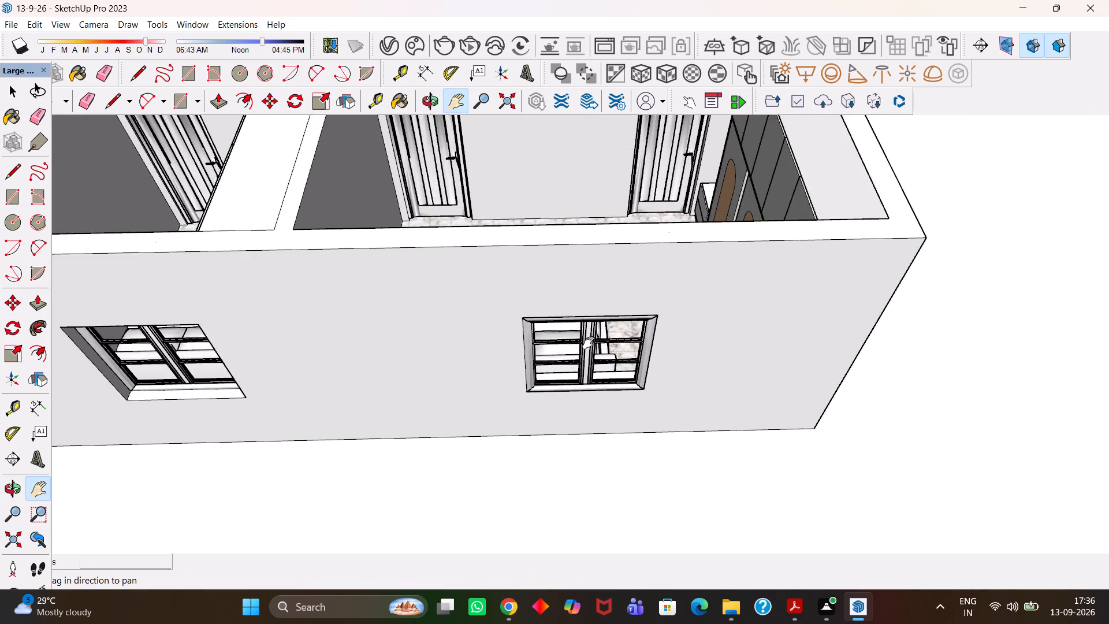
scroll(589, 343, down, 2)
drag(547, 250, 575, 440)
drag(545, 316, 574, 429)
drag(575, 333, 586, 410)
scroll(486, 315, up, 1)
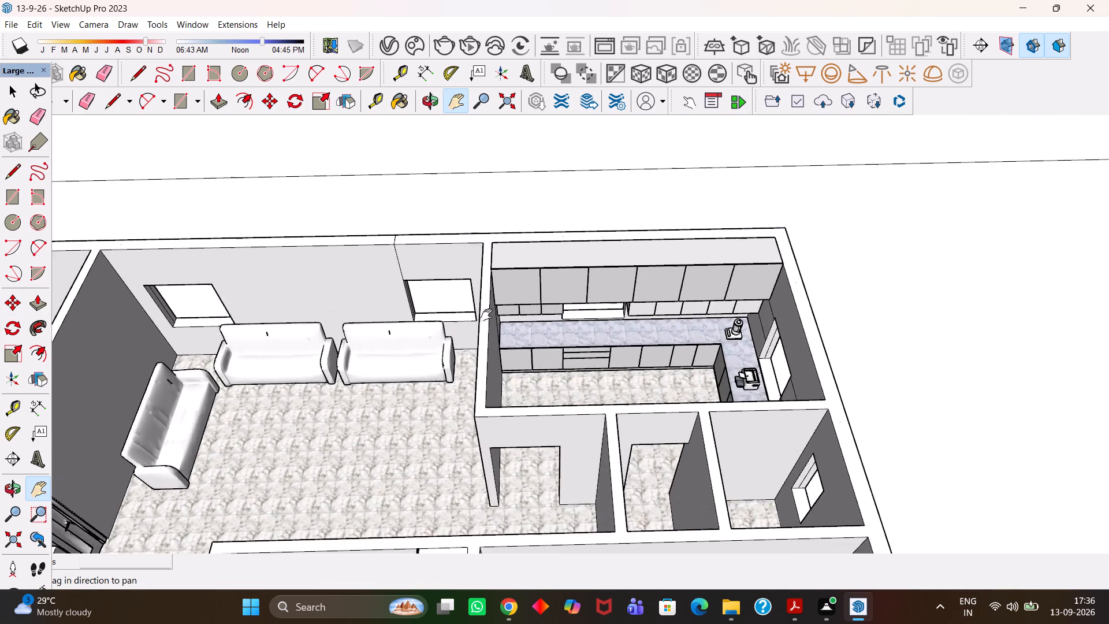
scroll(486, 315, up, 4)
drag(435, 317, 531, 355)
scroll(533, 350, up, 5)
key(Escape)
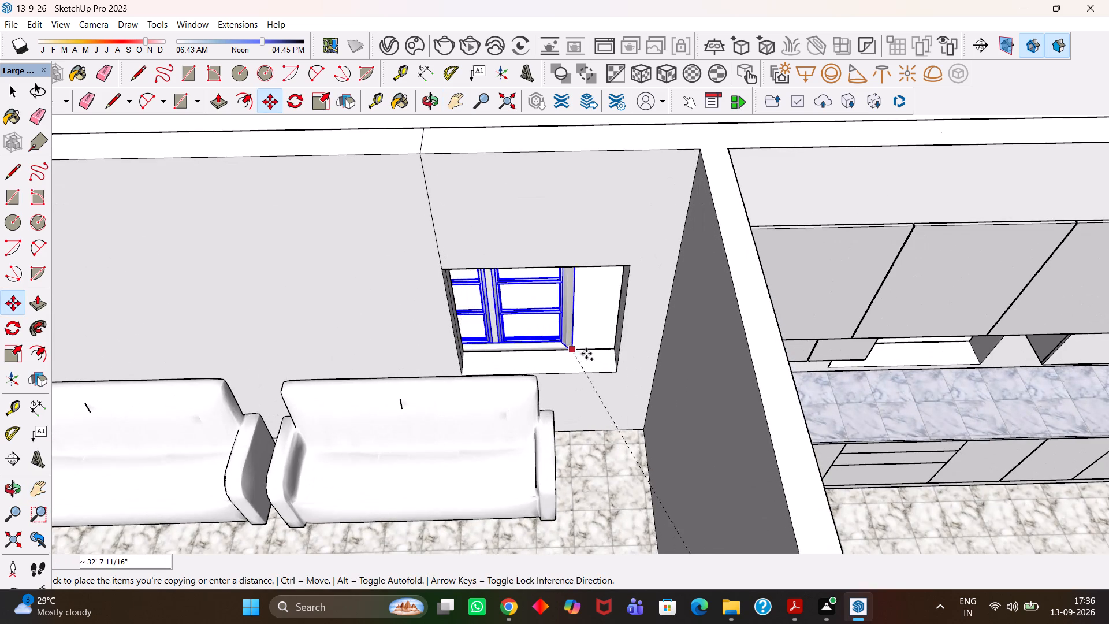
click(614, 371)
Copy the window into the other living room opening behind the sofas and nudge it about 3/8" to meet the opening's corner.
click(614, 372)
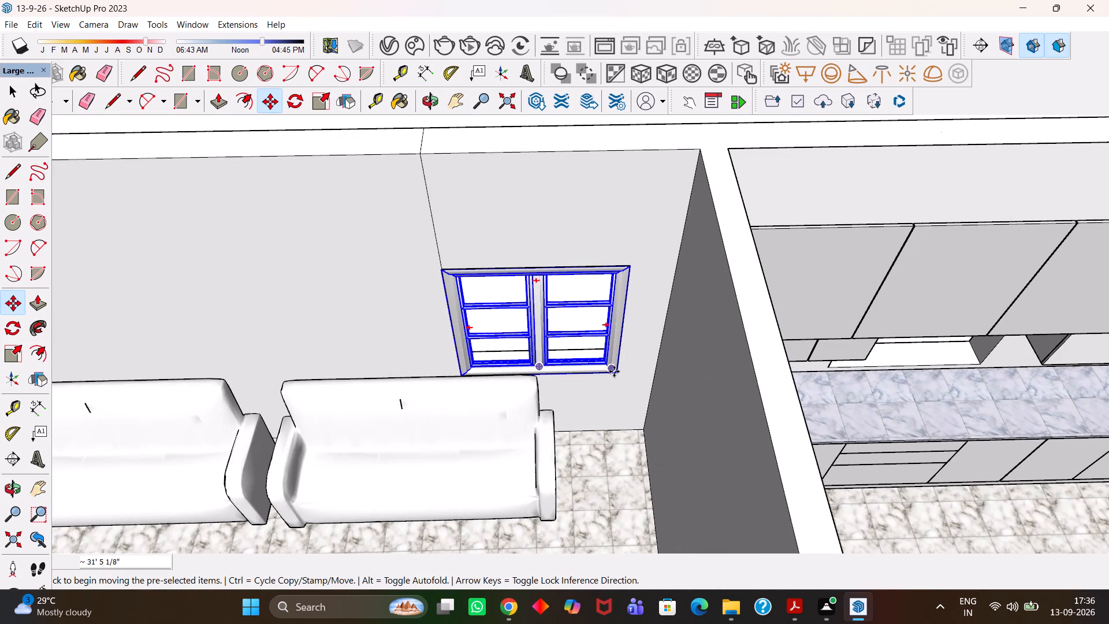
key(h)
scroll(501, 357, down, 5)
drag(308, 335, 642, 347)
scroll(510, 362, up, 1)
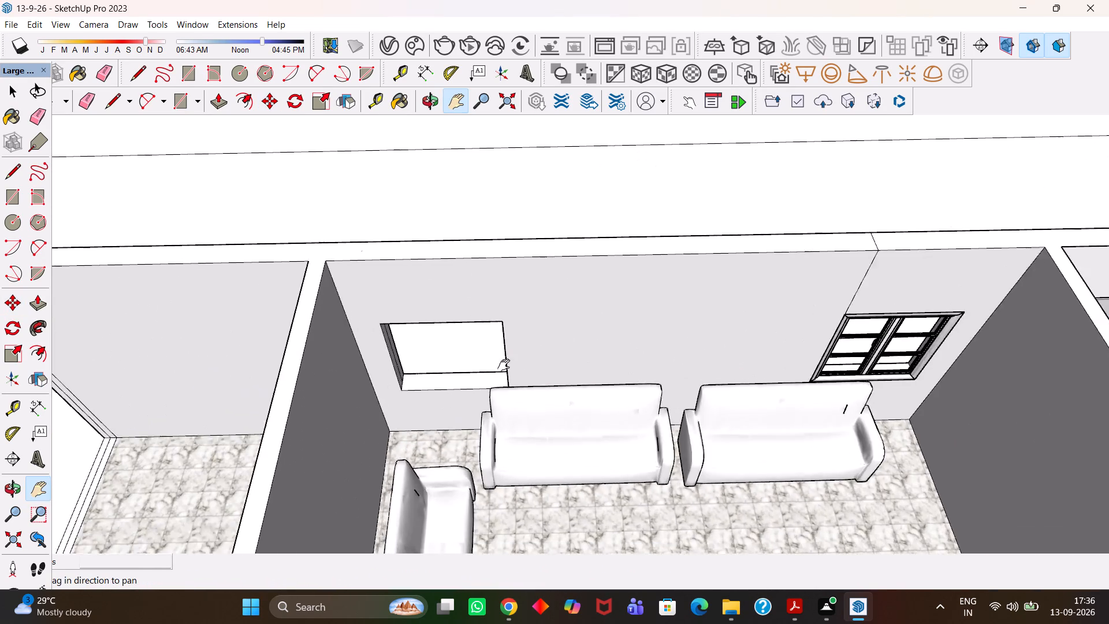
scroll(504, 365, up, 2)
scroll(445, 377, up, 1)
drag(455, 378, 520, 363)
middle_click(521, 366)
scroll(522, 367, up, 1)
key(Escape)
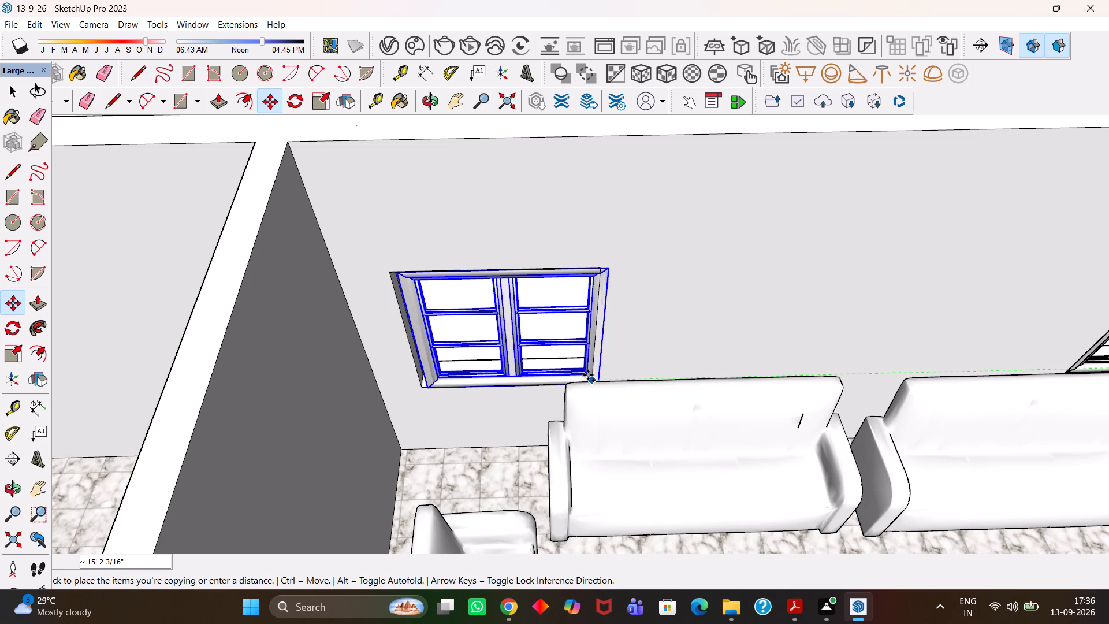
middle_click(585, 374)
scroll(585, 374, up, 8)
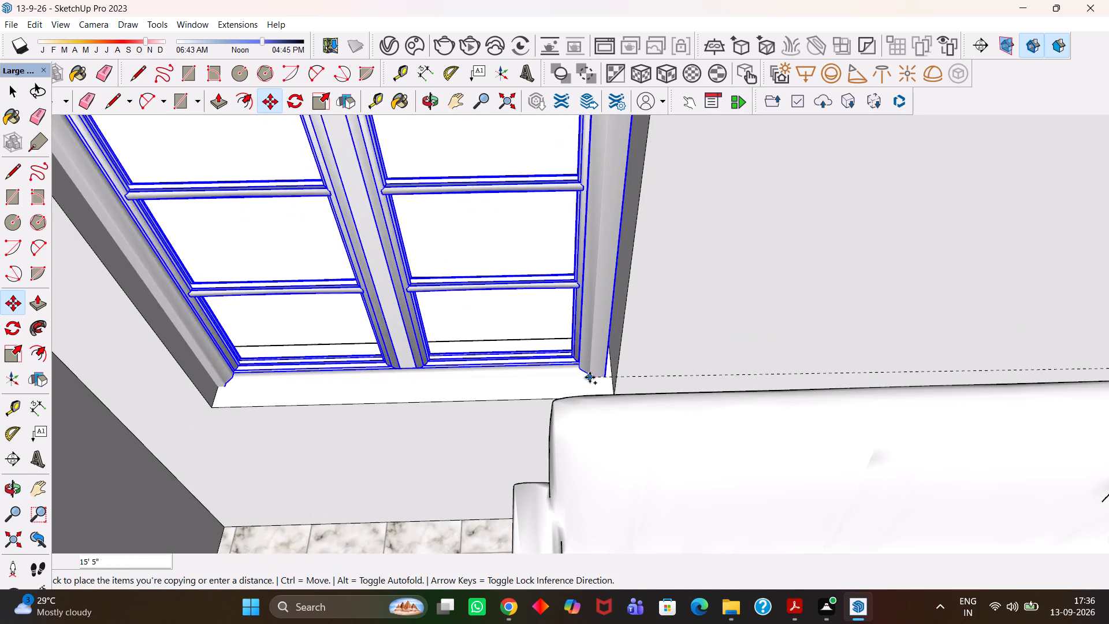
middle_drag(590, 377, 685, 389)
scroll(685, 389, up, 1)
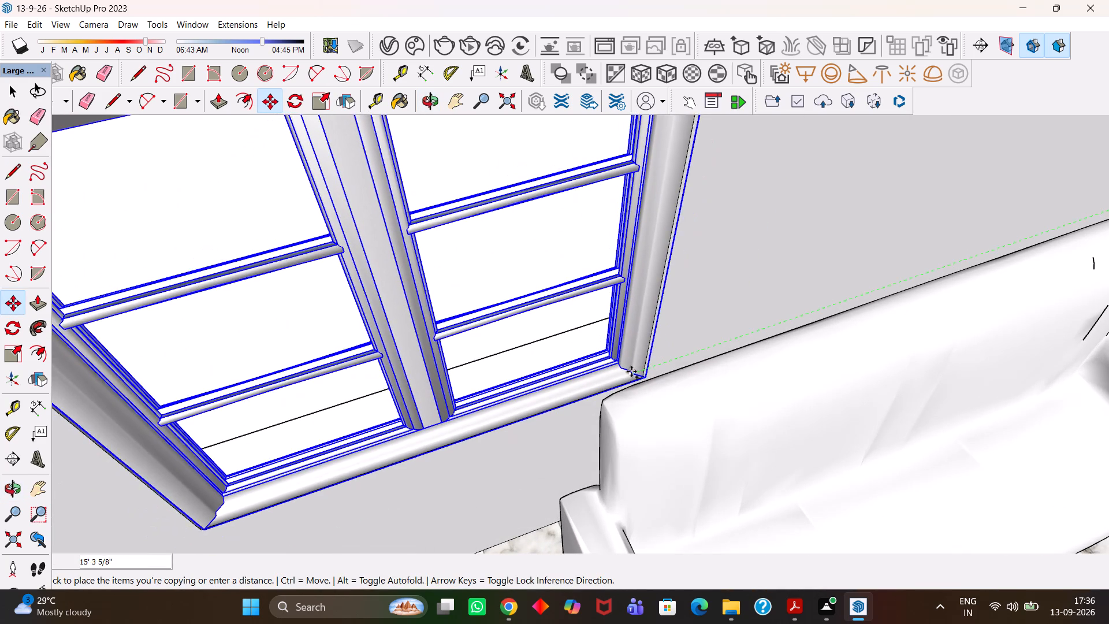
click(624, 372)
scroll(654, 386, up, 3)
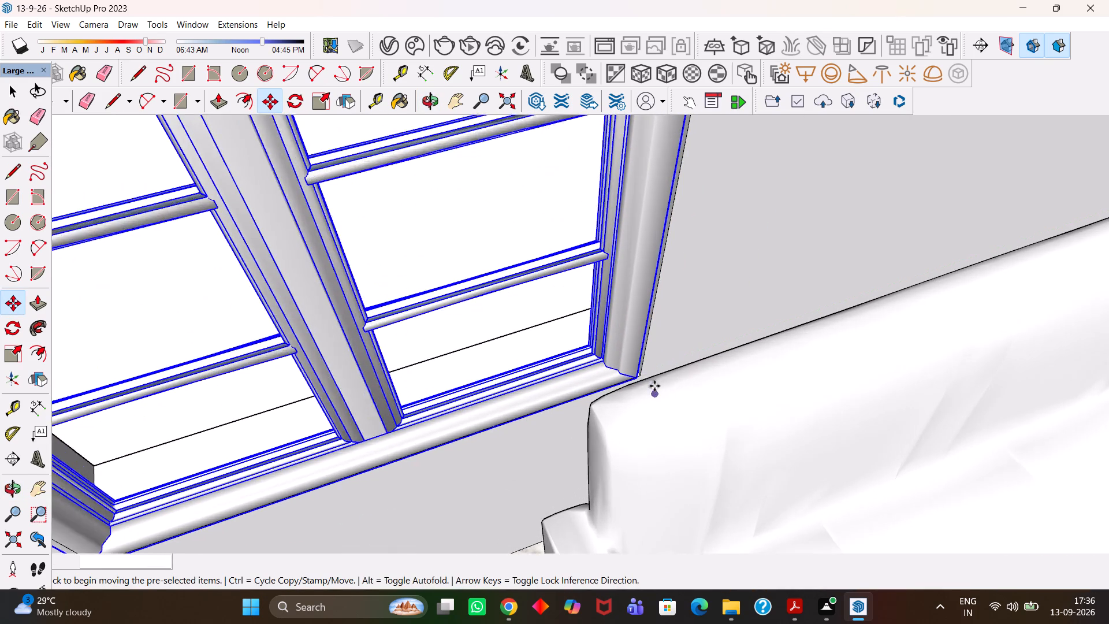
click(637, 377)
click(639, 374)
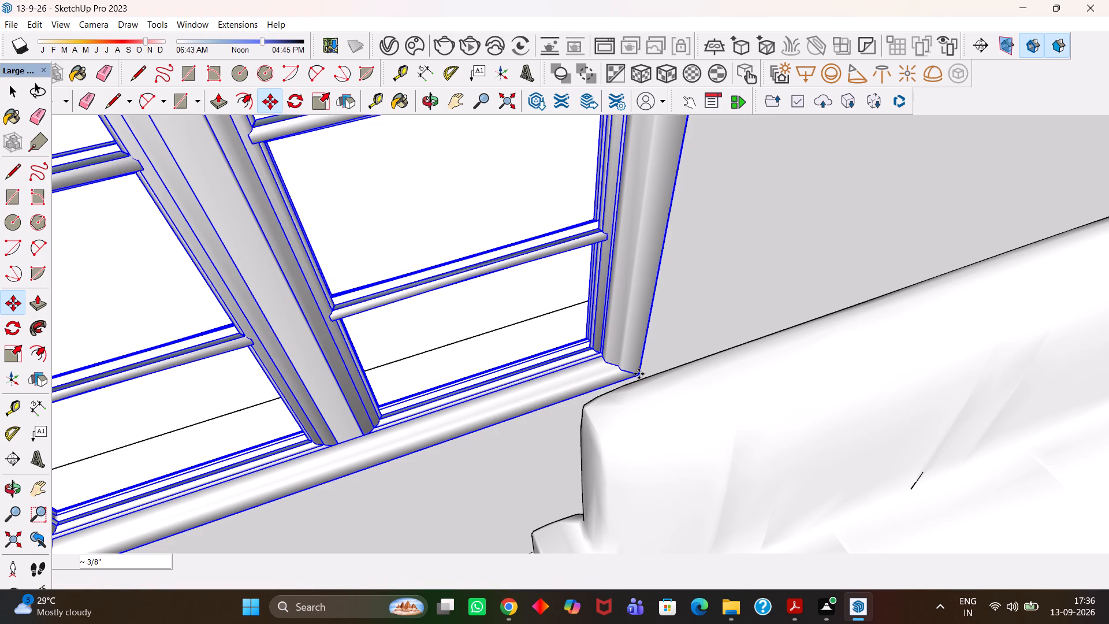
Copy the living room window about 24' 10" along the wall into the kitchen opening above the marble counter.
scroll(639, 372, down, 10)
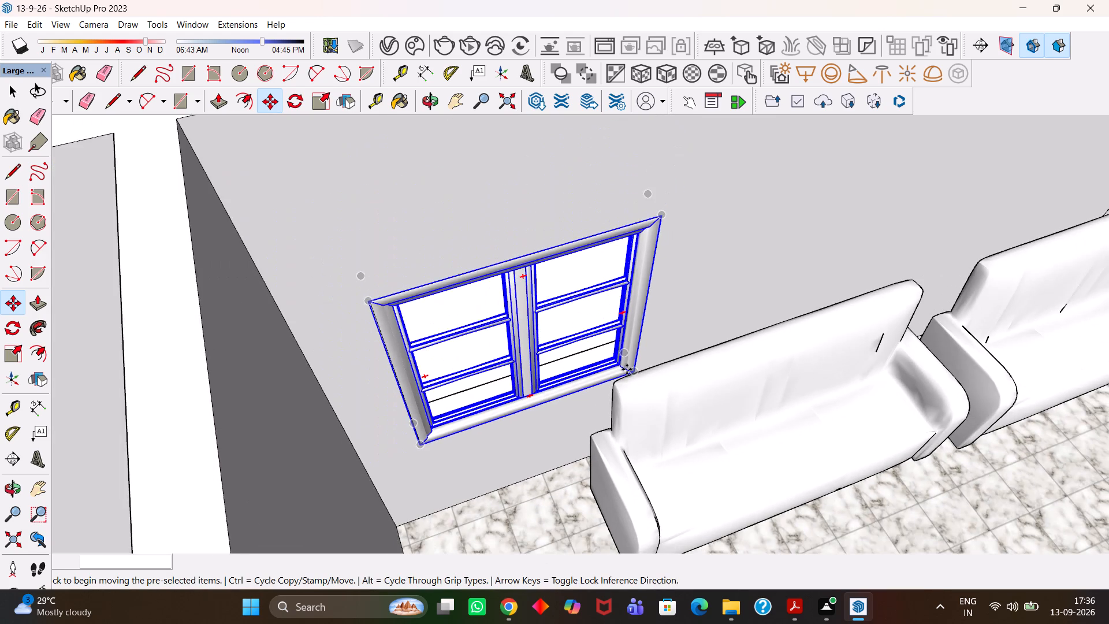
scroll(627, 369, down, 3)
middle_drag(628, 370, 558, 378)
scroll(568, 381, up, 1)
key(m)
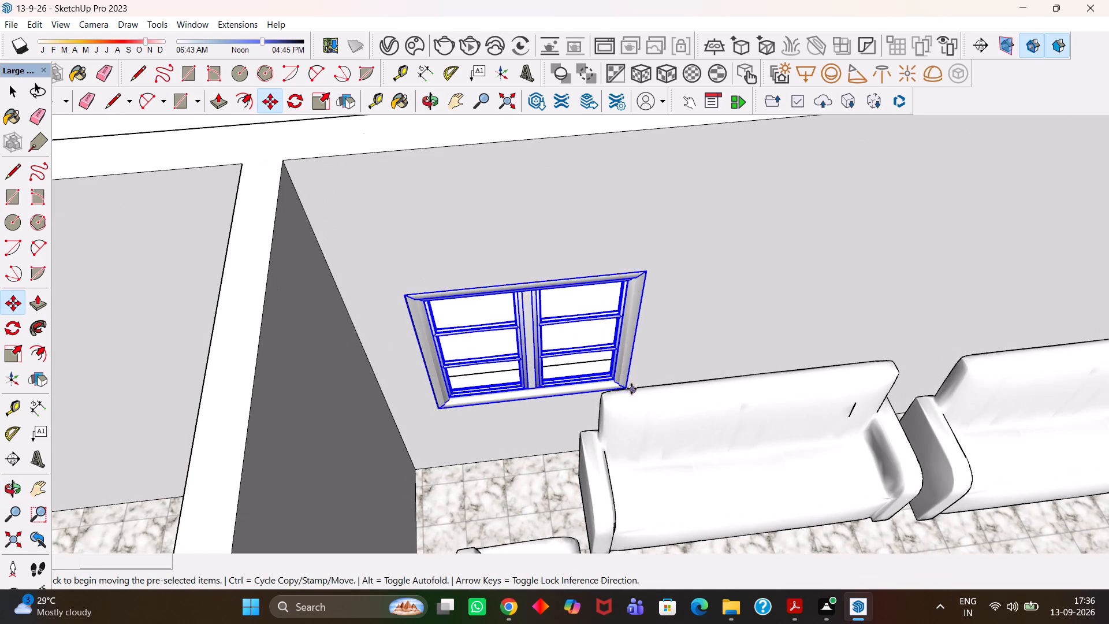
click(624, 389)
key(h)
scroll(537, 378, down, 10)
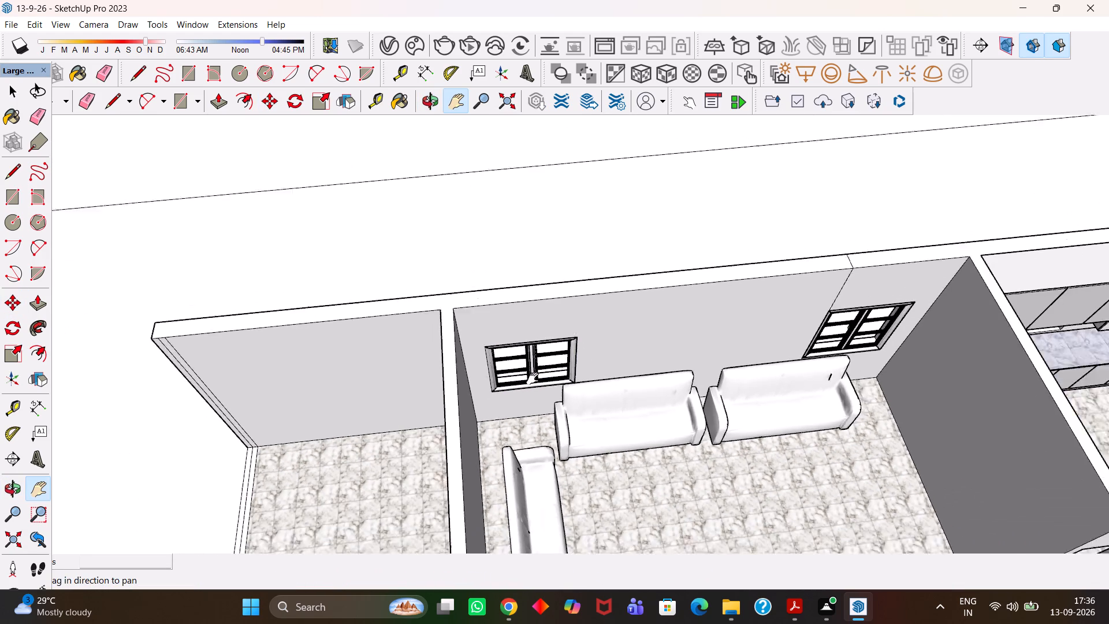
scroll(533, 378, down, 9)
key(h)
drag(629, 466, 487, 380)
scroll(638, 374, up, 5)
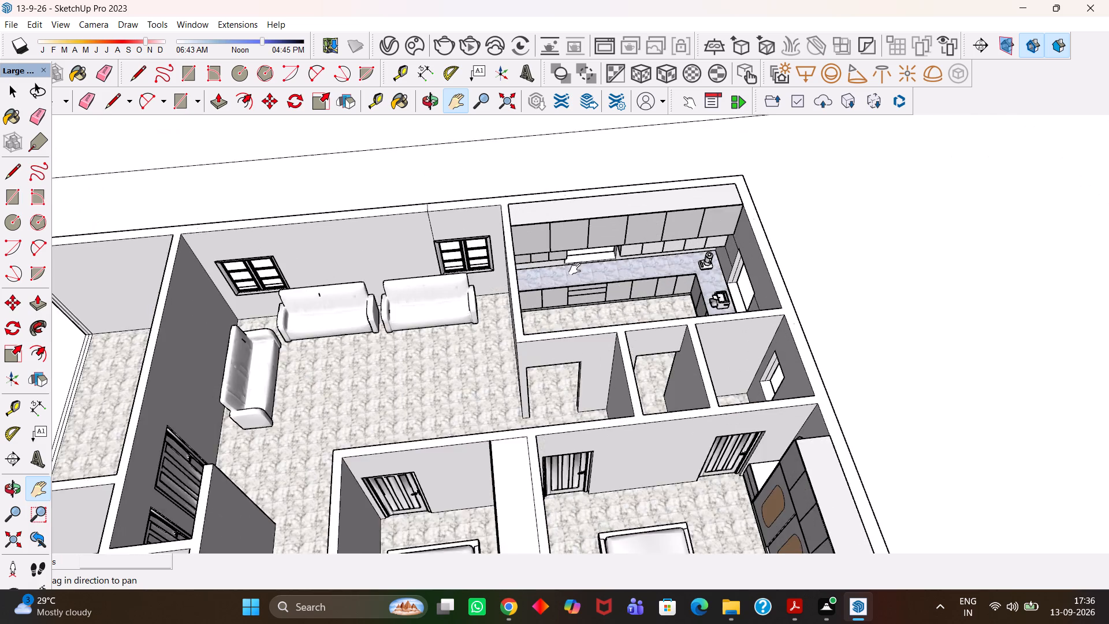
scroll(575, 269, up, 8)
middle_drag(604, 299, 621, 250)
scroll(613, 266, up, 2)
drag(622, 250, 609, 290)
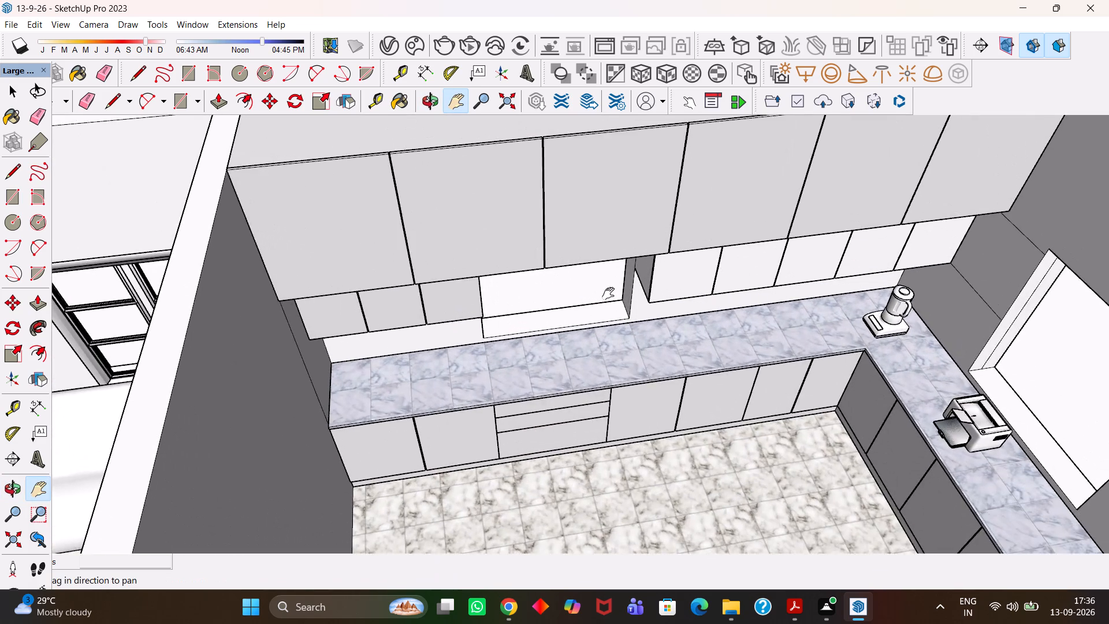
scroll(609, 312, up, 4)
key(Escape)
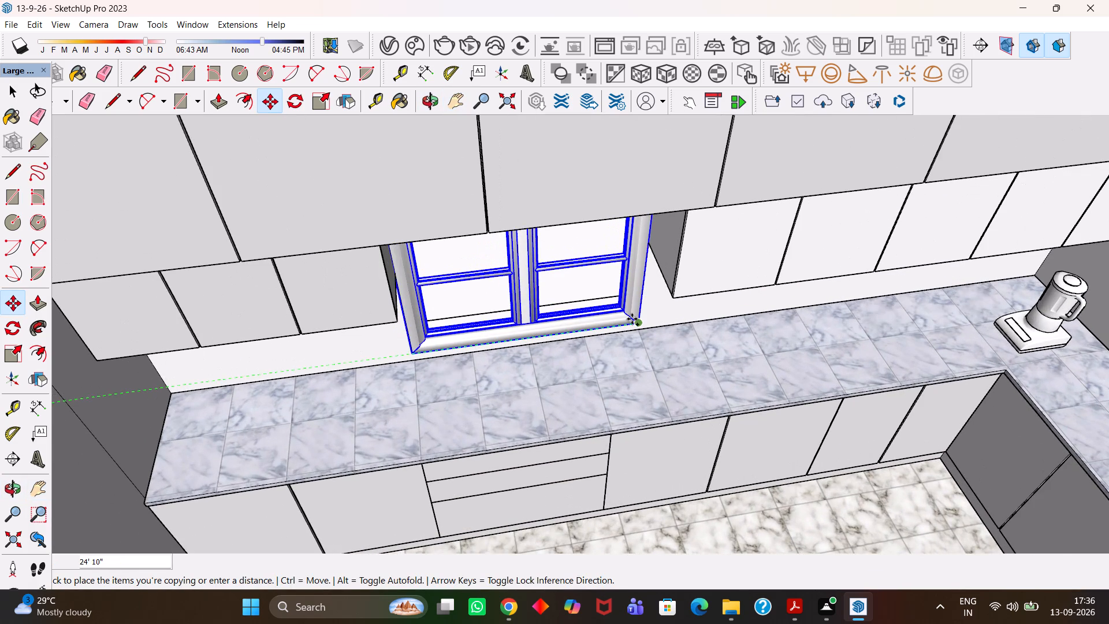
click(632, 319)
Place the window copy about 24' 10" along the wall at the corner of the kitchen opening above the marble counter.
click(638, 323)
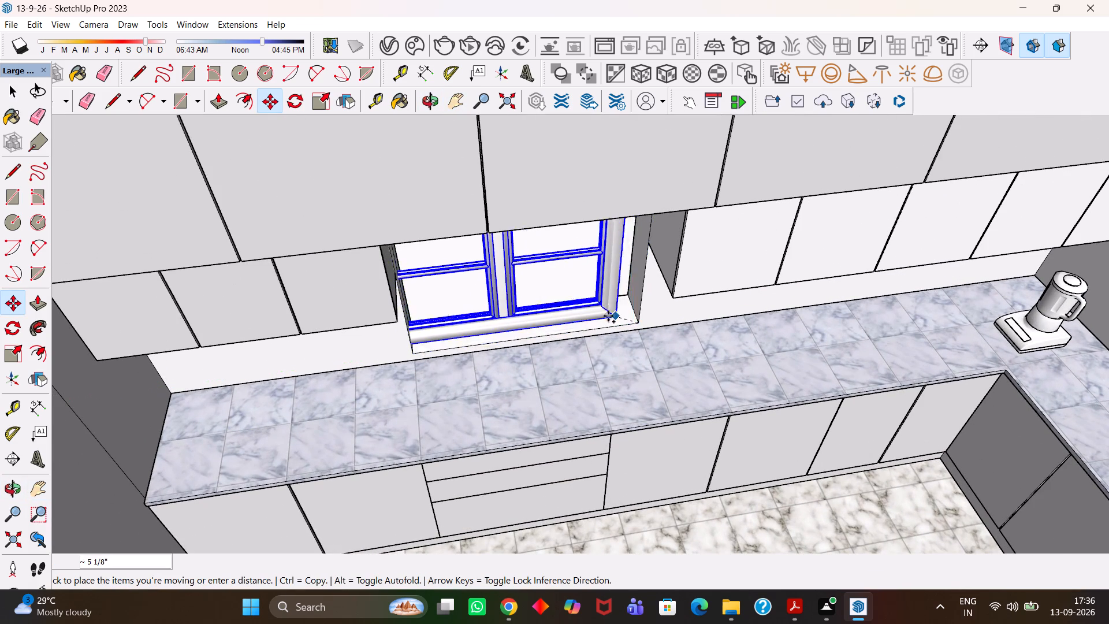
Copy the kitchen window about 36' across the house into the small front-wall opening nearest the bedroom windows, matching its bottom corner.
key(h)
scroll(571, 326, down, 10)
drag(594, 410, 524, 271)
scroll(522, 268, down, 4)
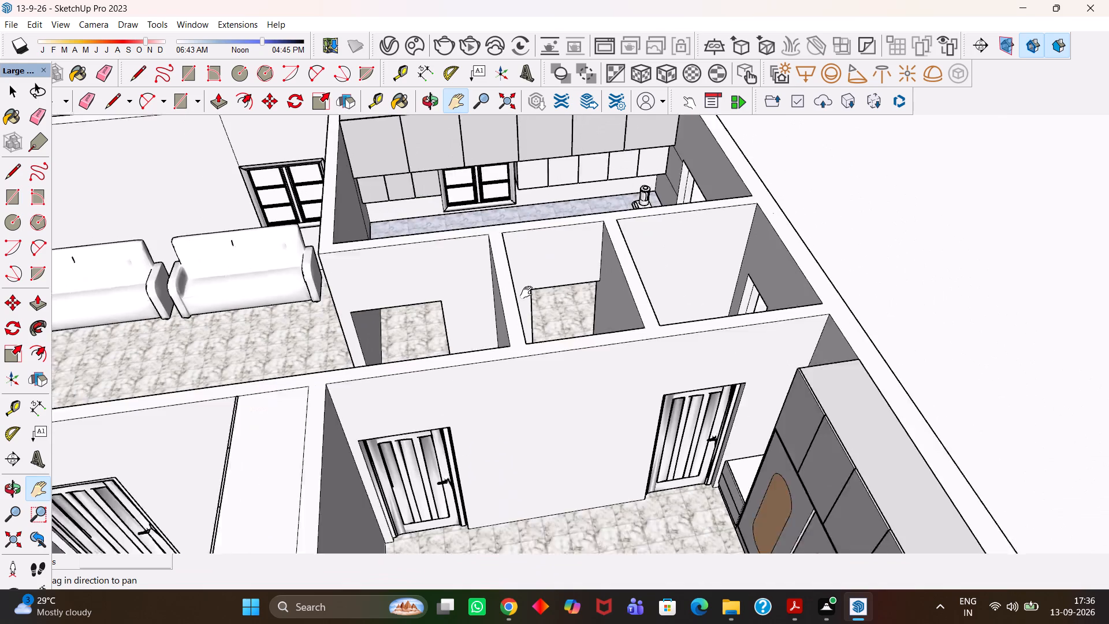
scroll(544, 338, down, 4)
drag(593, 422, 580, 229)
middle_drag(580, 292, 526, 281)
scroll(526, 281, down, 4)
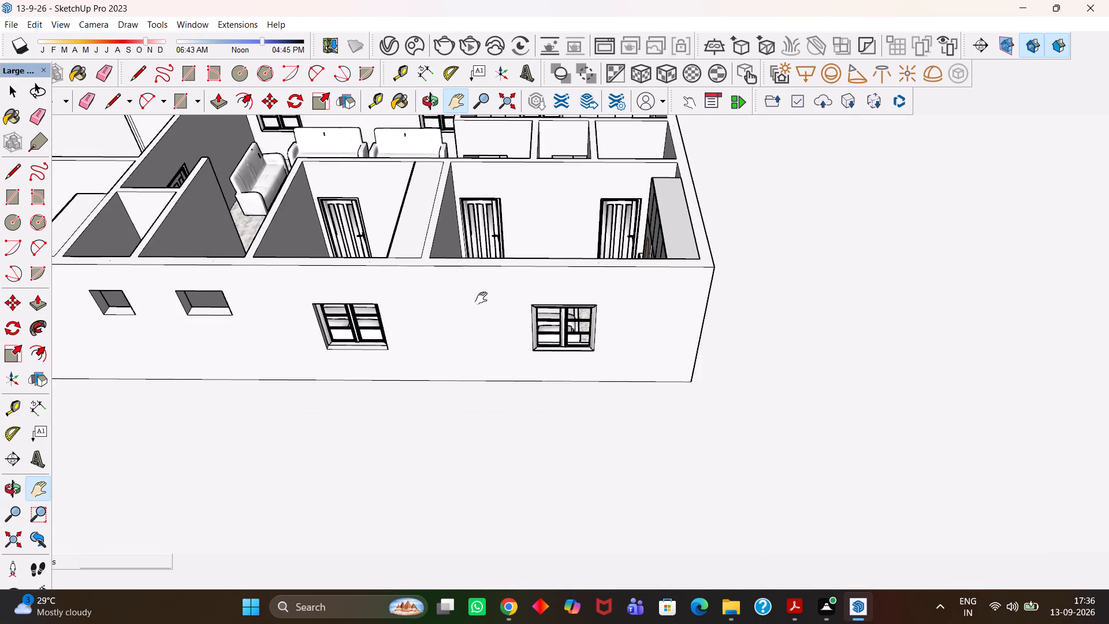
drag(356, 291, 687, 329)
scroll(556, 344, up, 3)
middle_drag(493, 346, 508, 349)
scroll(501, 348, up, 3)
key(Escape)
scroll(544, 349, up, 1)
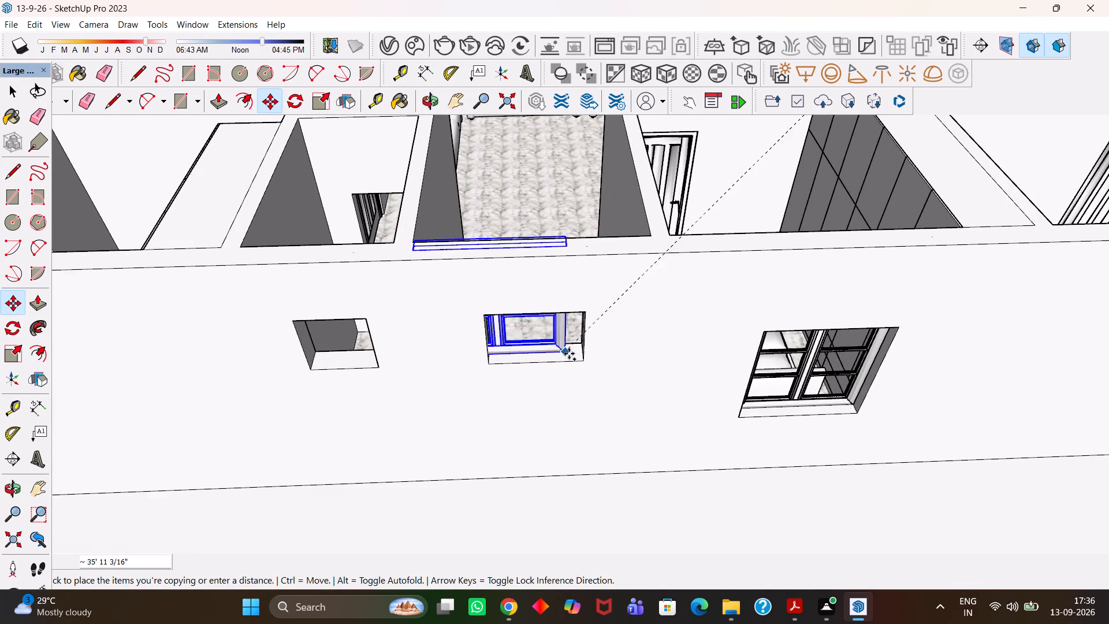
click(587, 362)
Scale the copied window to about 0.70 of its width and reduce its height to fit the small opening.
scroll(508, 326, up, 3)
middle_drag(508, 326, 513, 329)
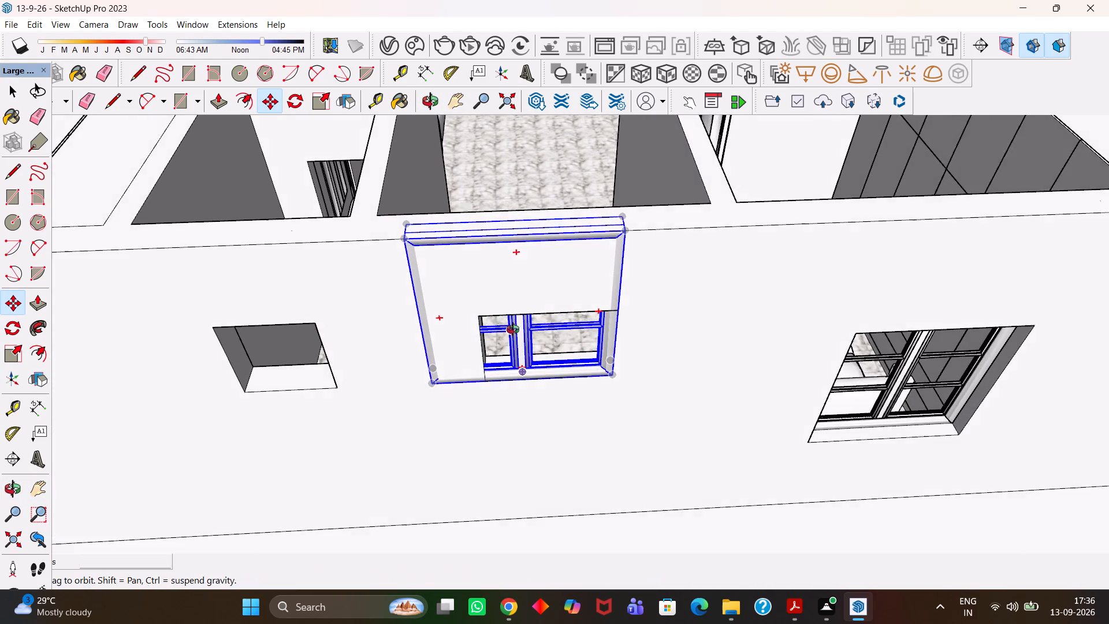
middle_drag(513, 329, 517, 336)
key(s)
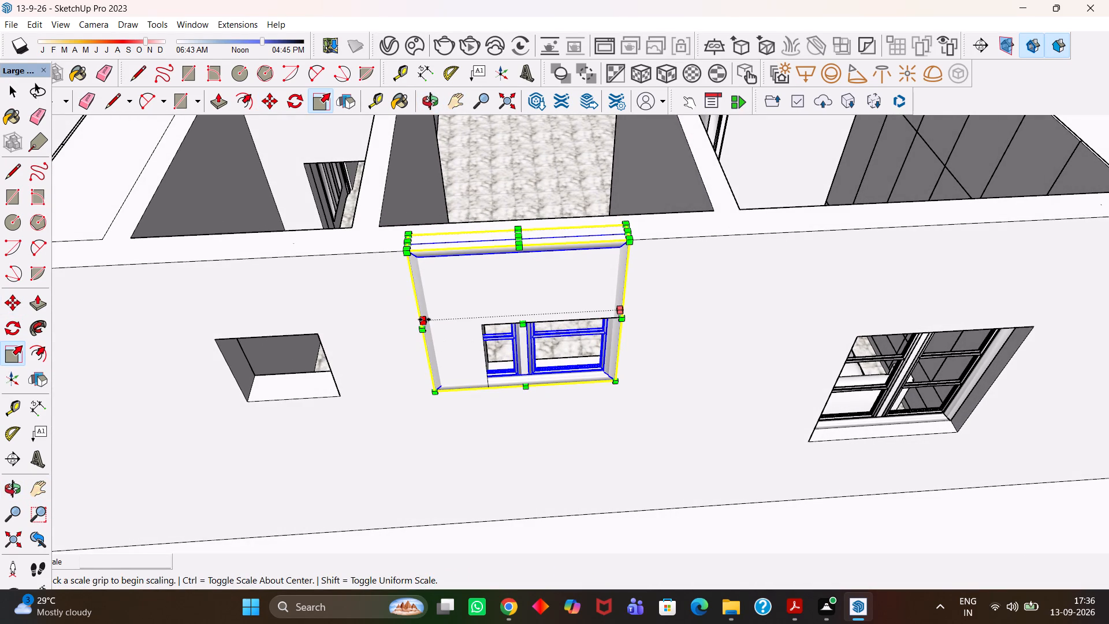
click(425, 320)
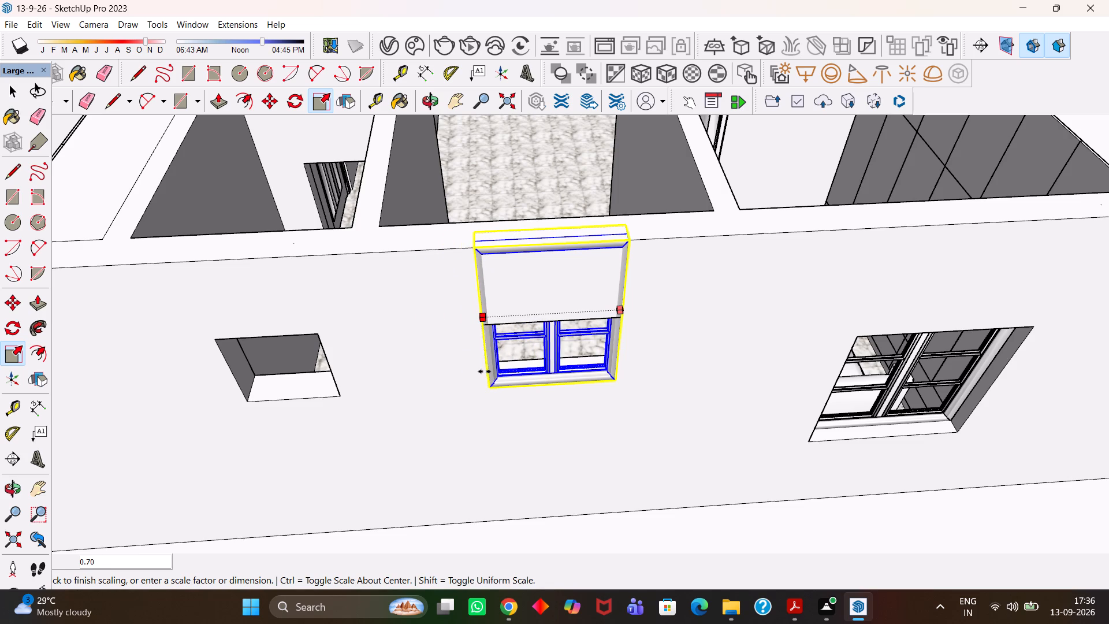
click(483, 372)
click(554, 233)
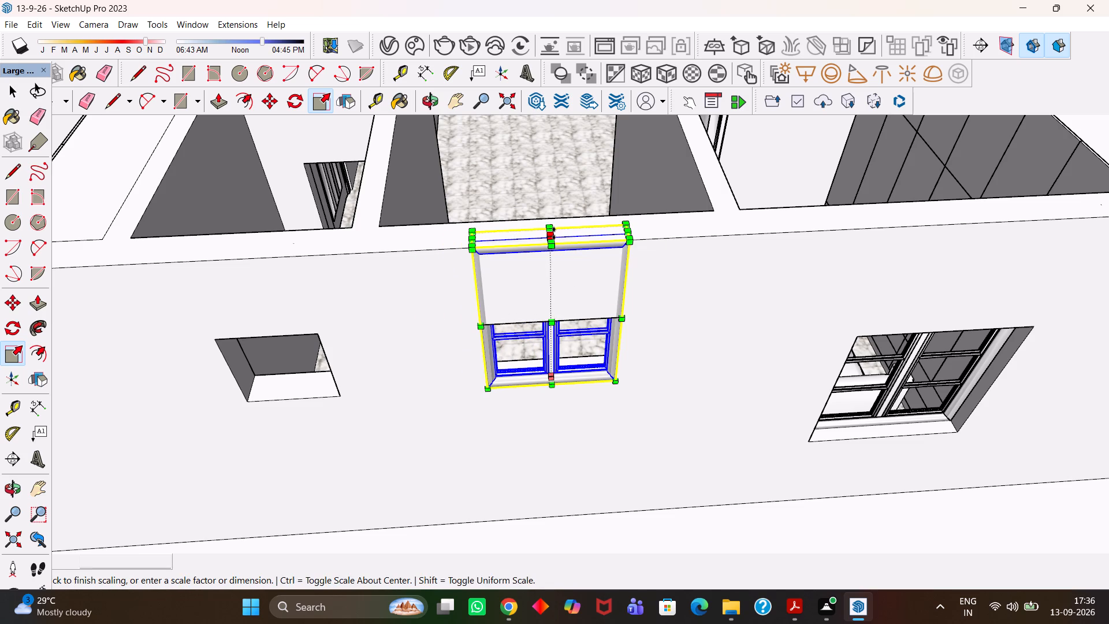
click(508, 322)
Copy the small window about 6' 1" along the front wall to the bottom corner of the neighbouring small opening.
key(m)
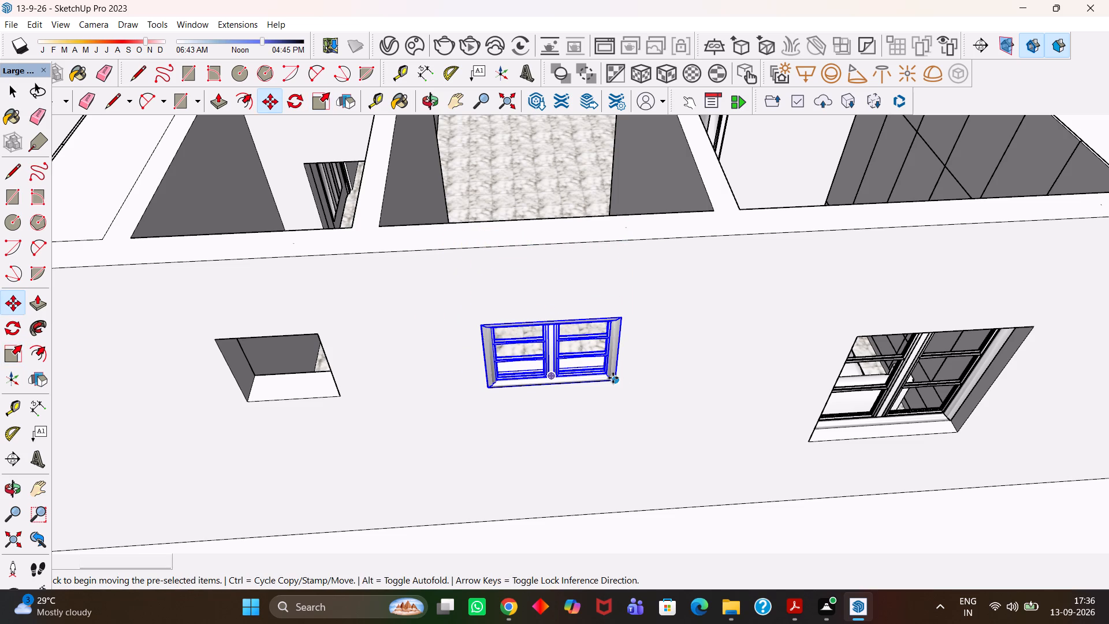
click(613, 378)
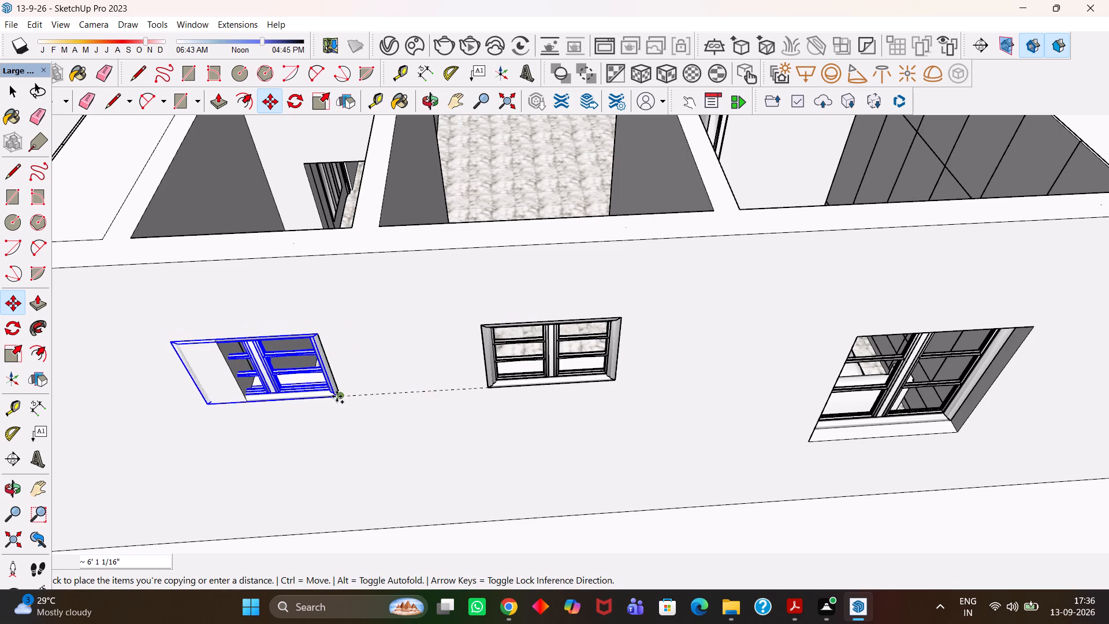
click(339, 397)
Scale down the width of the second small window to fit its opening.
key(h)
drag(314, 372, 522, 374)
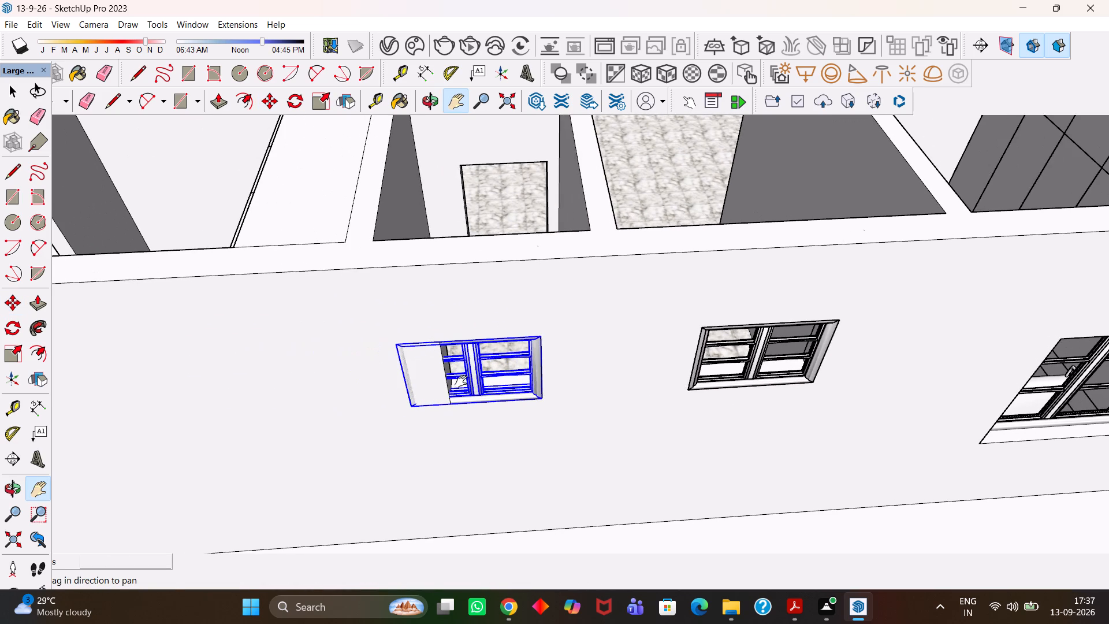
scroll(461, 381, up, 2)
key(s)
click(389, 369)
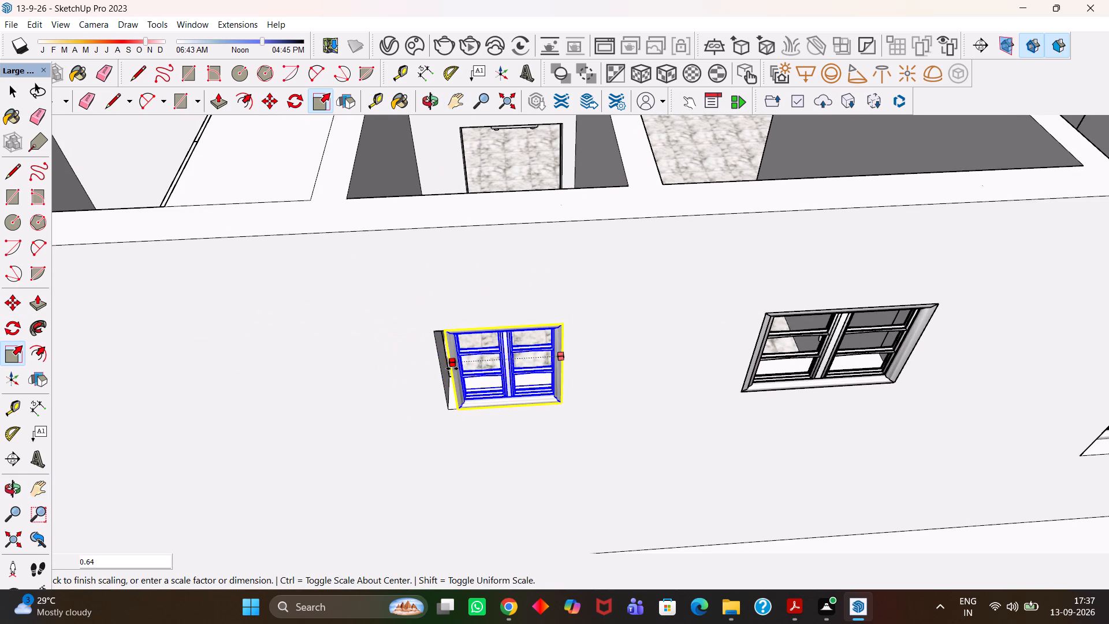
click(442, 366)
Copy the second small window to the opening in the corner bedroom's end wall, beside the bed.
scroll(516, 356, up, 2)
middle_drag(502, 358, 492, 243)
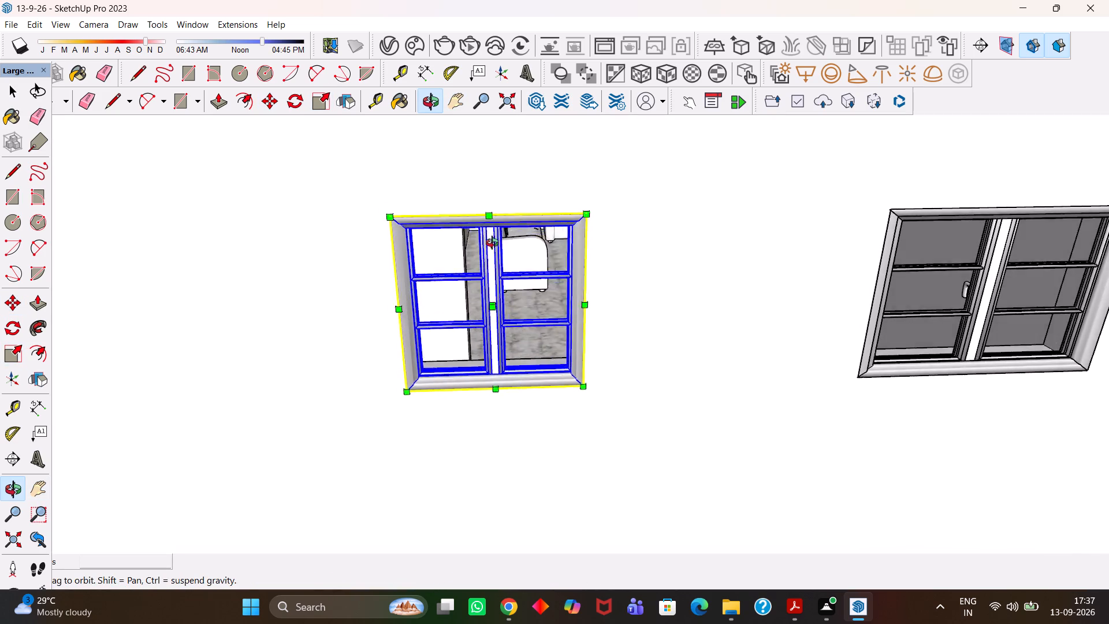
middle_drag(492, 243, 493, 292)
key(m)
scroll(497, 302, down, 1)
click(572, 395)
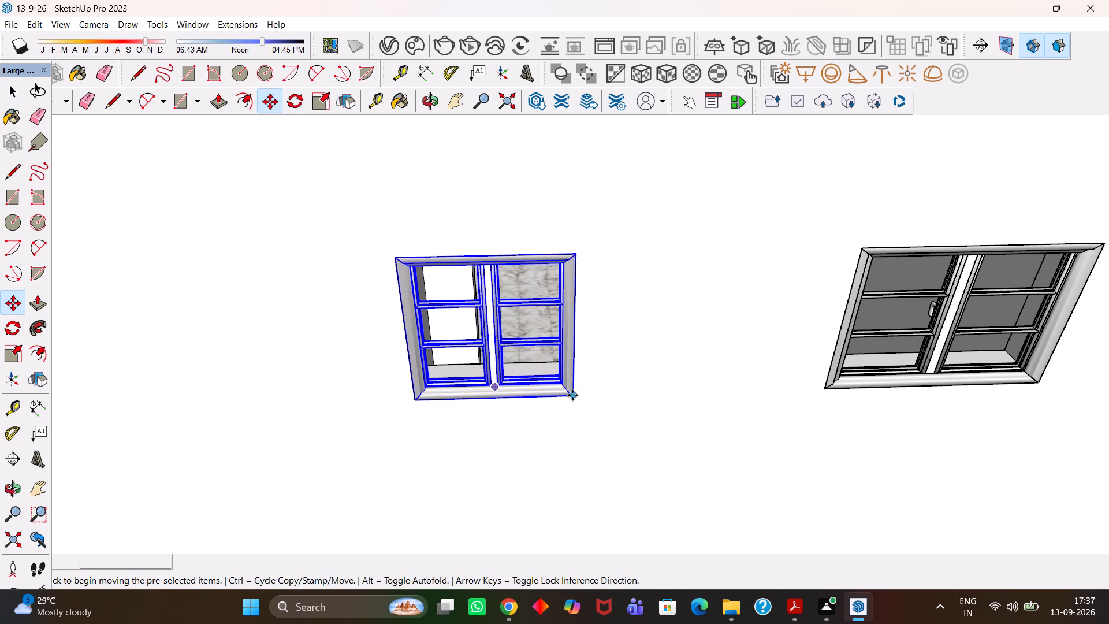
scroll(550, 346, down, 3)
key(h)
scroll(550, 346, down, 4)
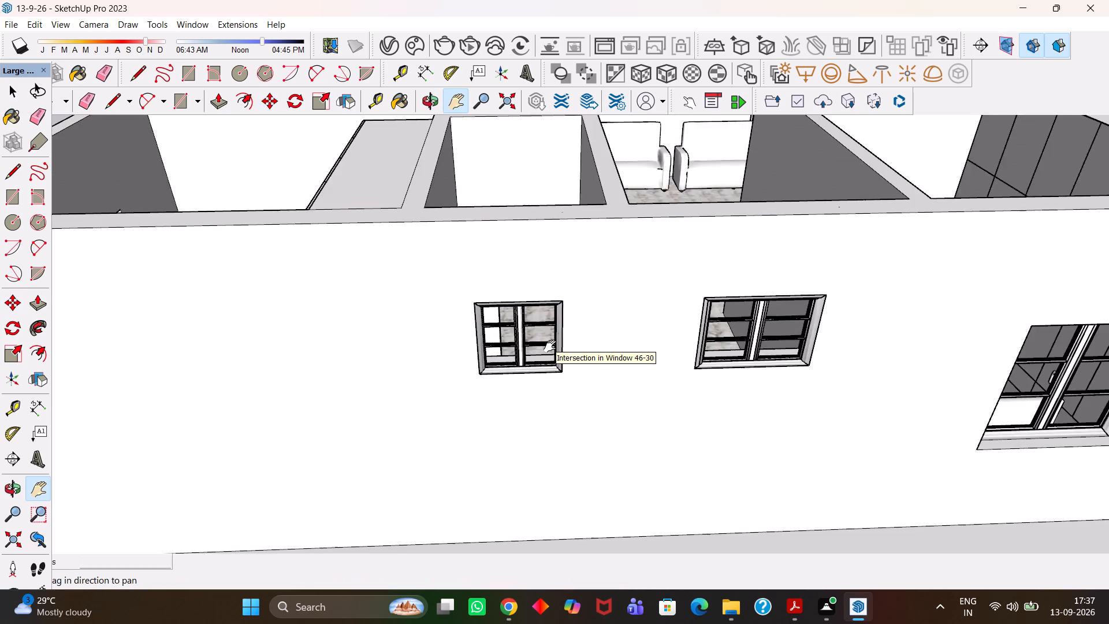
scroll(550, 346, down, 8)
middle_drag(575, 270, 567, 389)
drag(404, 344, 570, 337)
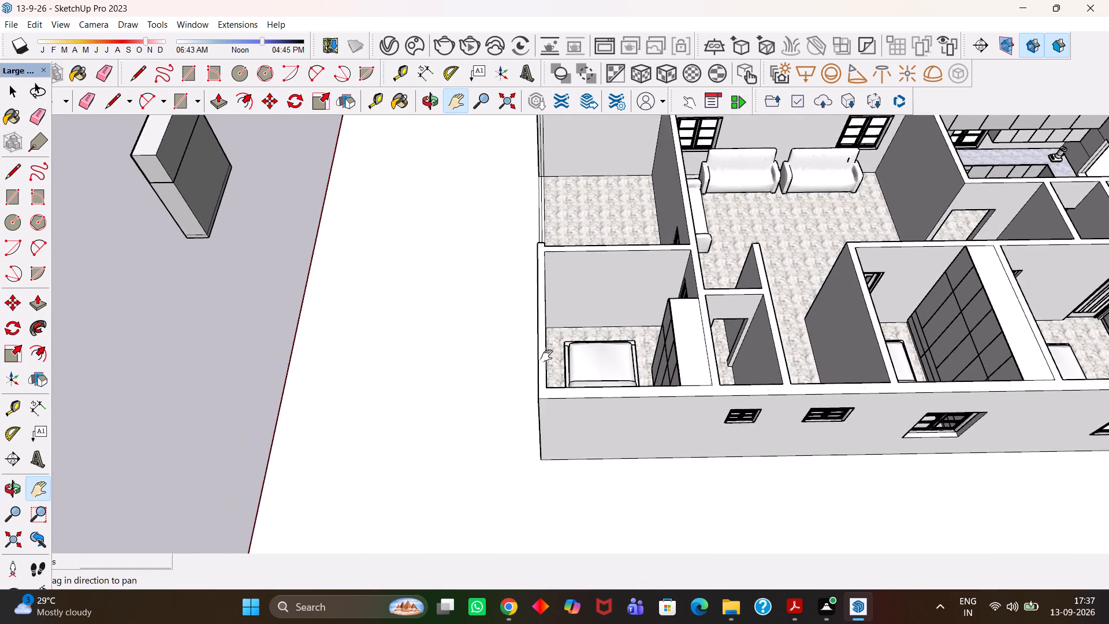
scroll(515, 373, up, 5)
middle_drag(540, 382, 615, 369)
scroll(526, 366, up, 7)
middle_drag(550, 356, 565, 363)
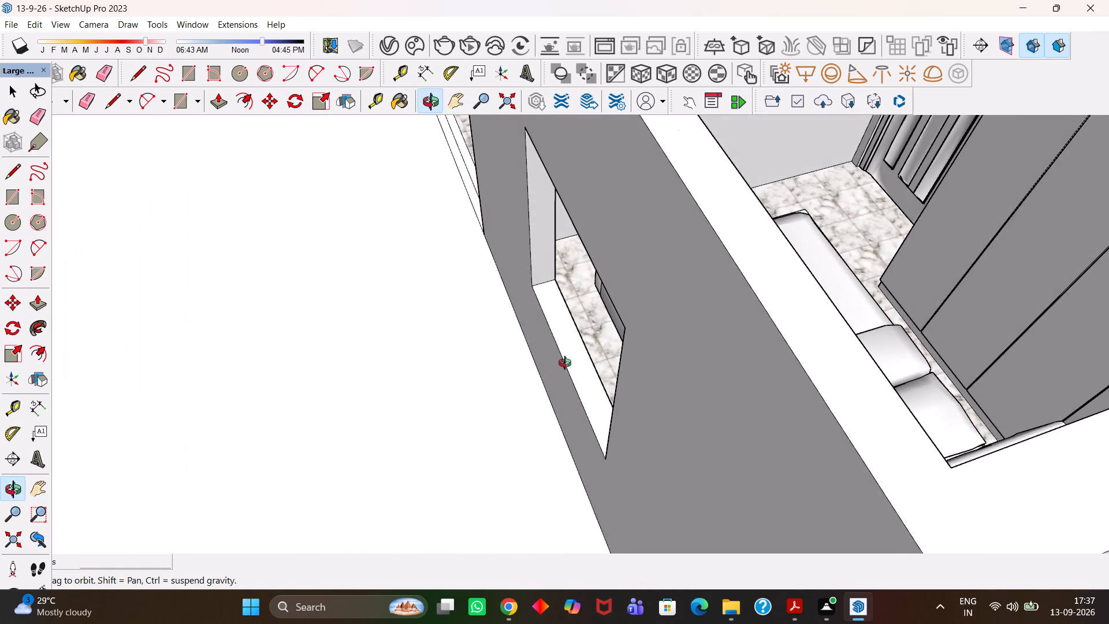
middle_drag(565, 363, 565, 363)
scroll(565, 363, up, 2)
key(Escape)
click(574, 338)
Rotate the copied window 90° about its bottom corner so it runs parallel to the corner bedroom's end wall.
scroll(573, 338, up, 4)
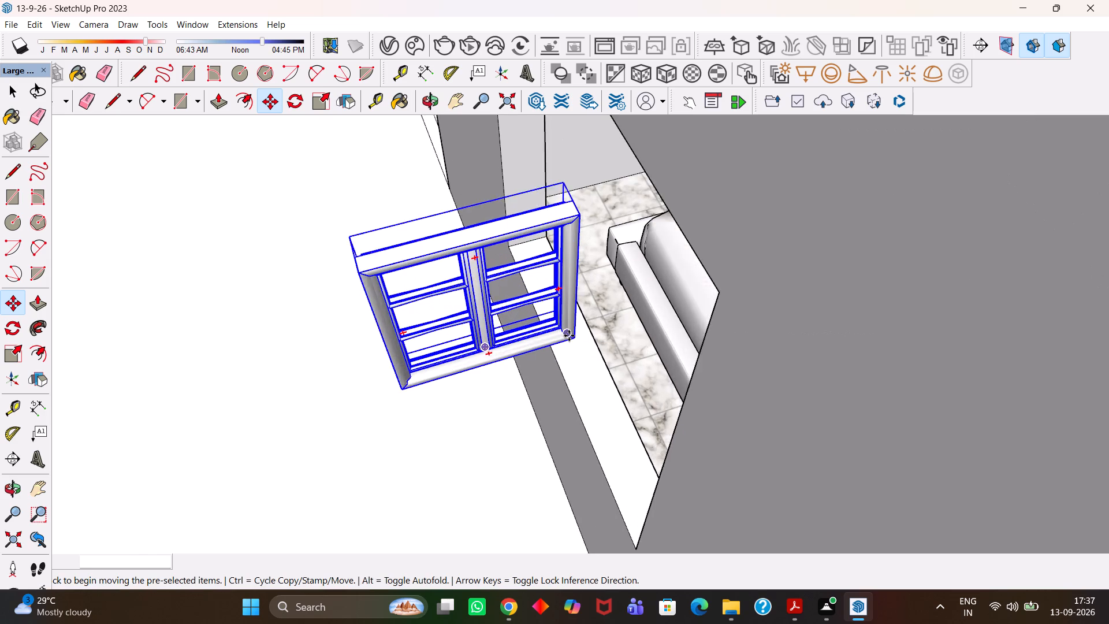
scroll(569, 336, up, 3)
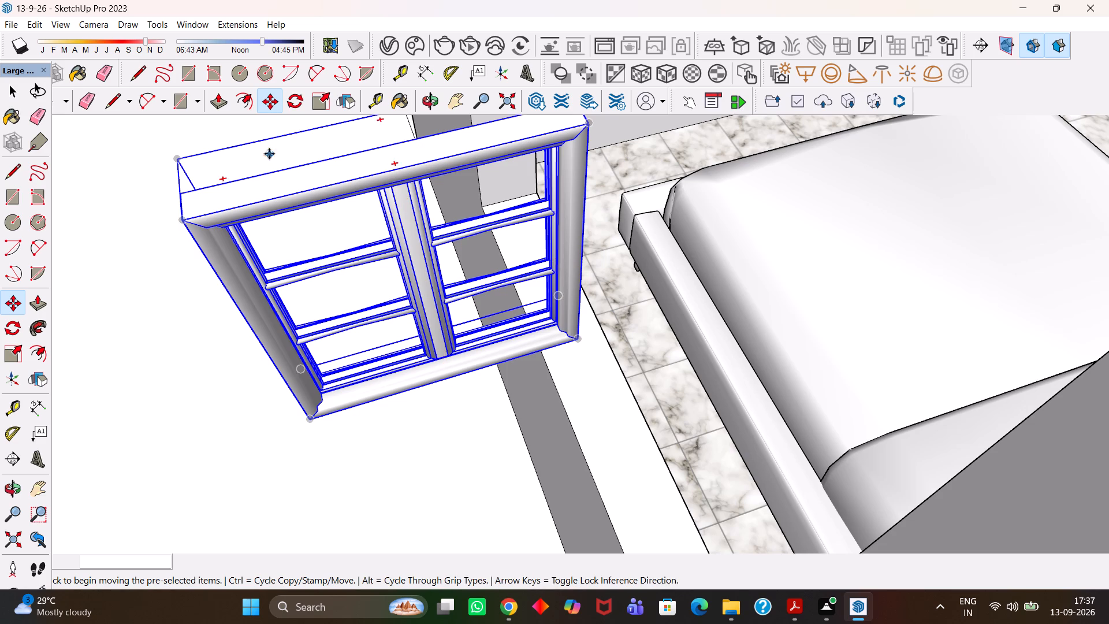
click(295, 100)
click(576, 347)
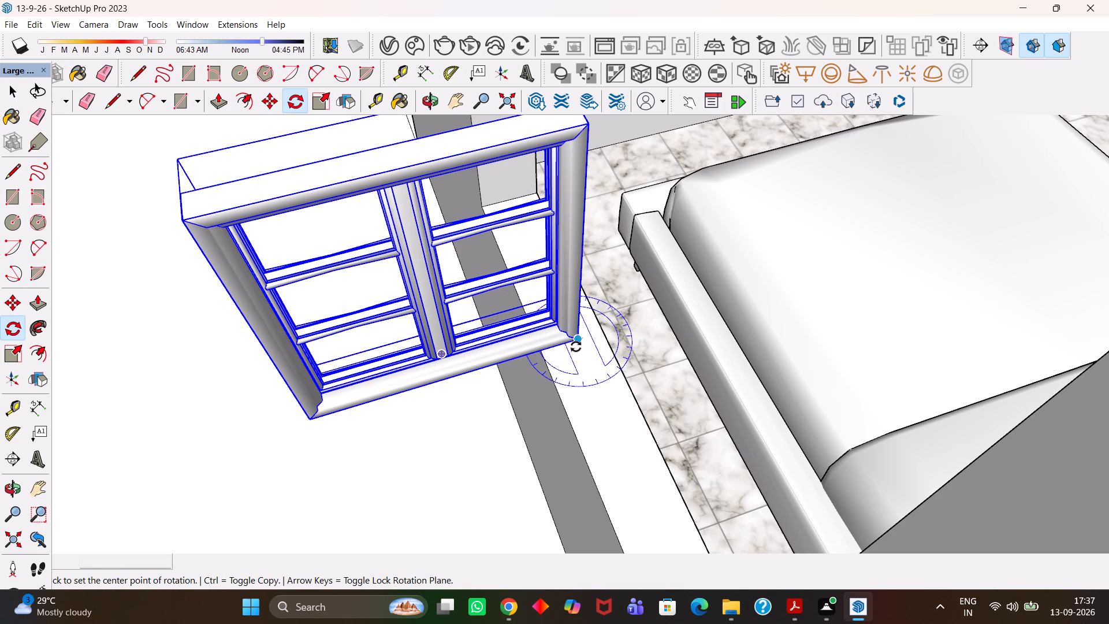
click(600, 399)
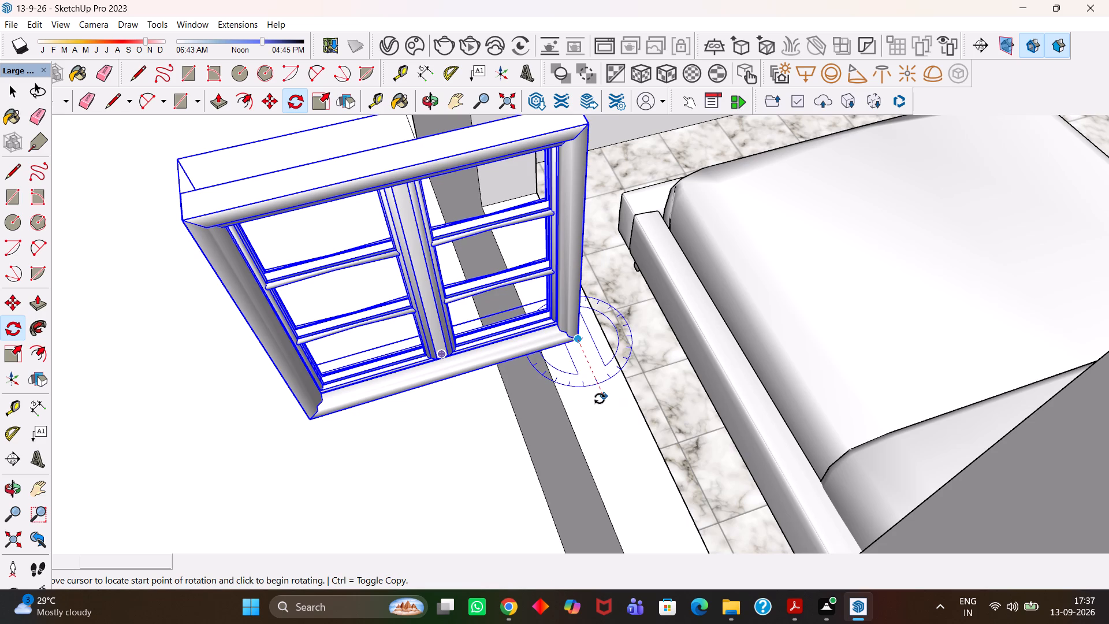
click(529, 352)
Move the rotated window about 2' 5 1/2" along the end wall to the far bottom corner of the bedroom opening.
middle_drag(548, 348, 745, 356)
middle_drag(595, 342, 604, 345)
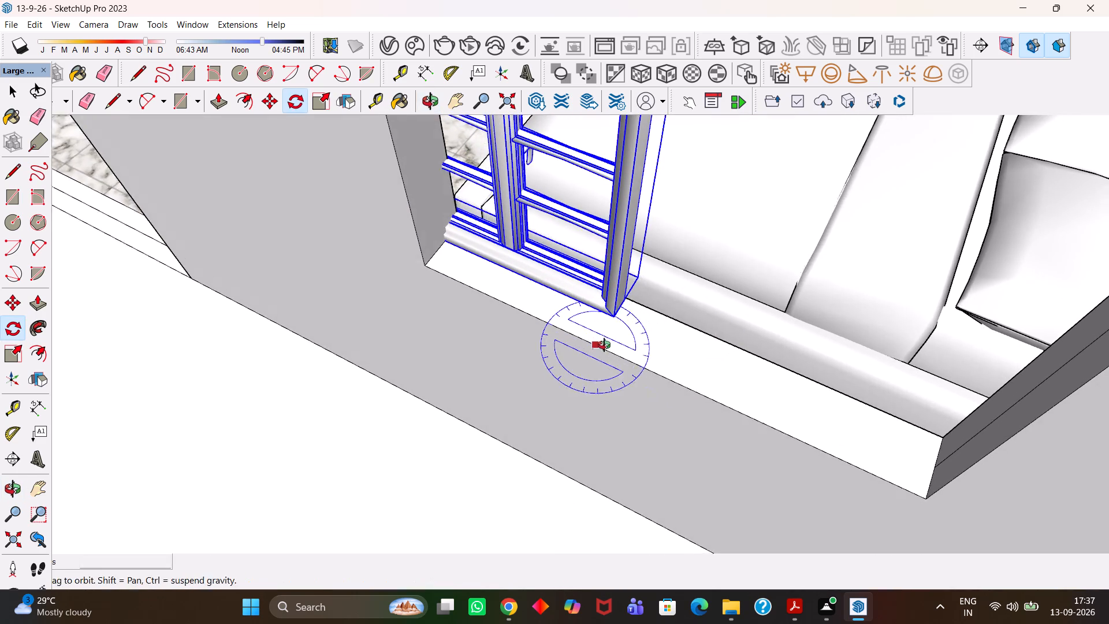
middle_drag(604, 345, 628, 345)
key(m)
click(617, 316)
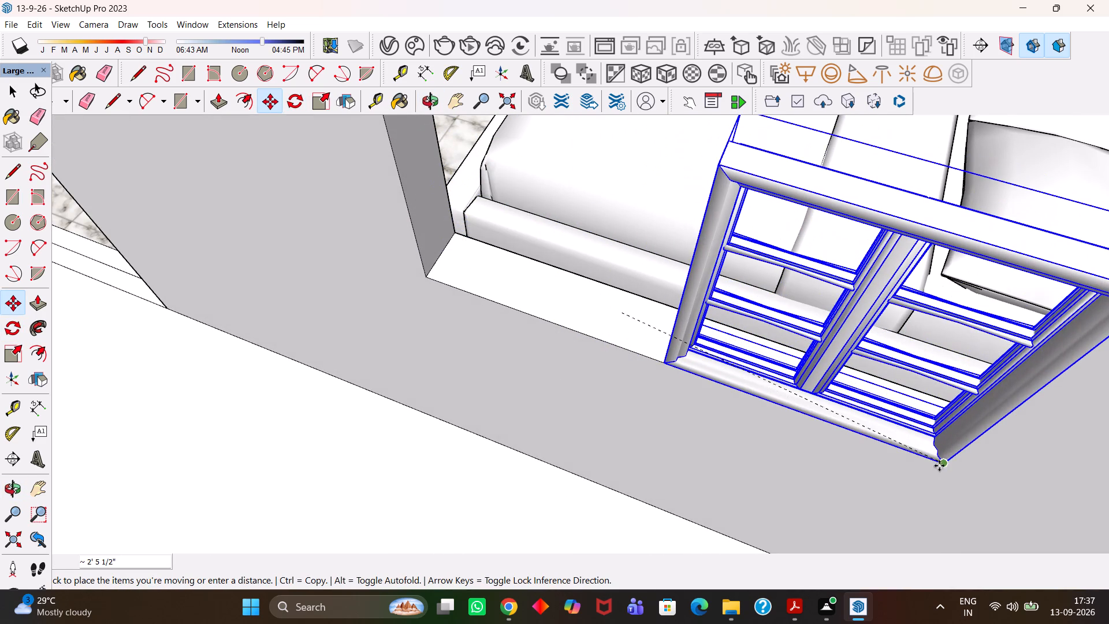
click(942, 467)
Scale the end-wall window to 2.00 times its width and stretch its height to fill the bedroom opening.
middle_drag(744, 426, 810, 434)
scroll(810, 434, down, 2)
key(h)
drag(795, 370, 638, 418)
scroll(565, 408, down, 3)
middle_drag(575, 412, 598, 410)
scroll(598, 410, up, 2)
key(s)
click(564, 340)
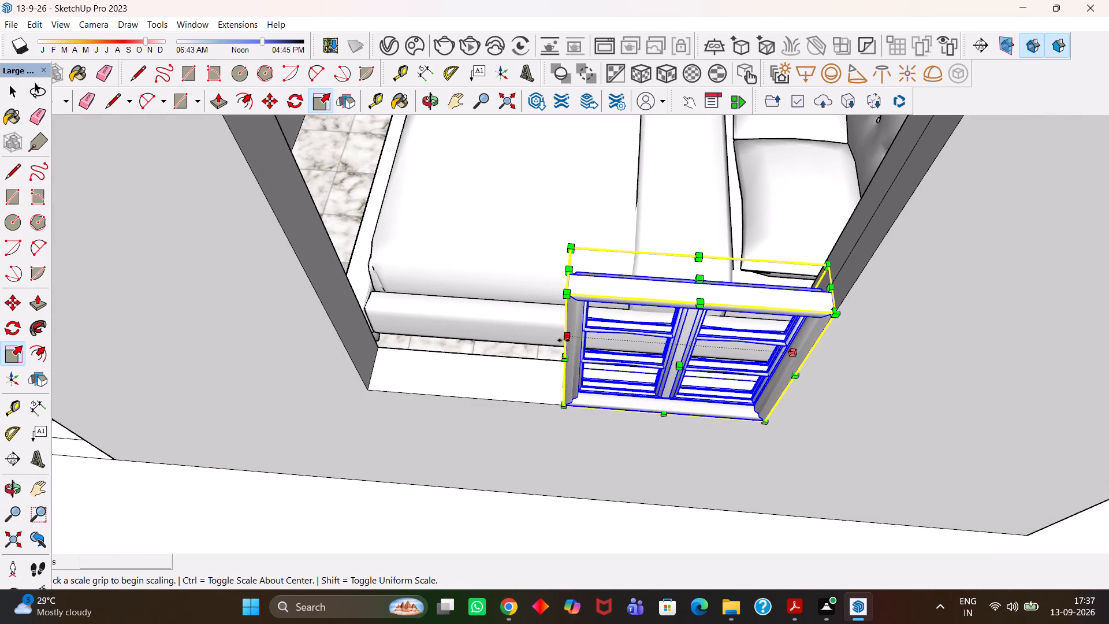
click(340, 288)
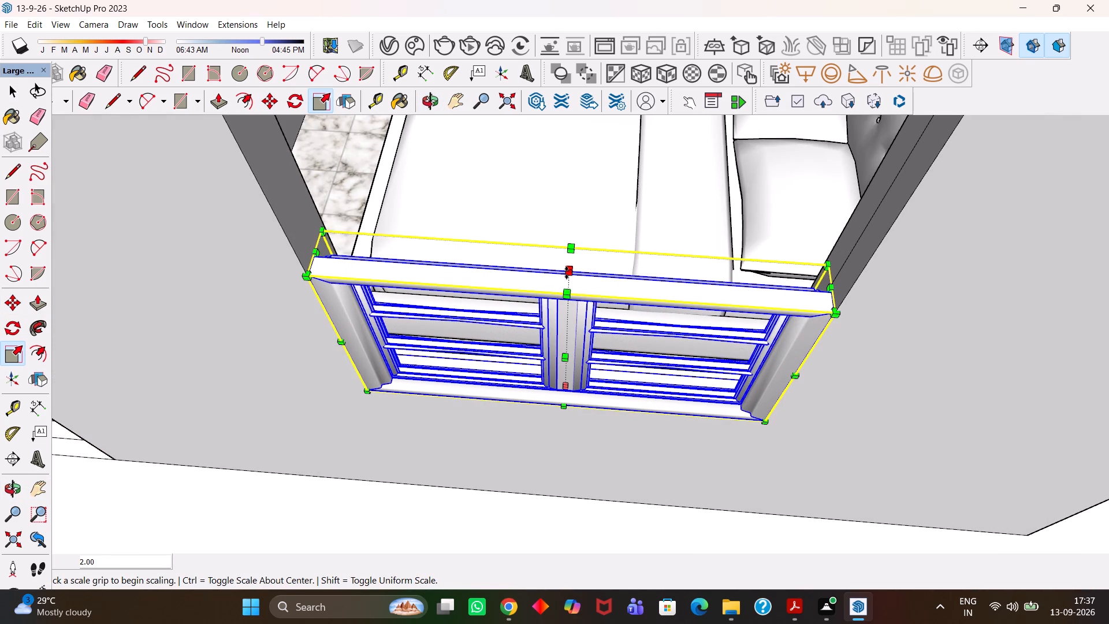
click(570, 268)
scroll(504, 264, down, 8)
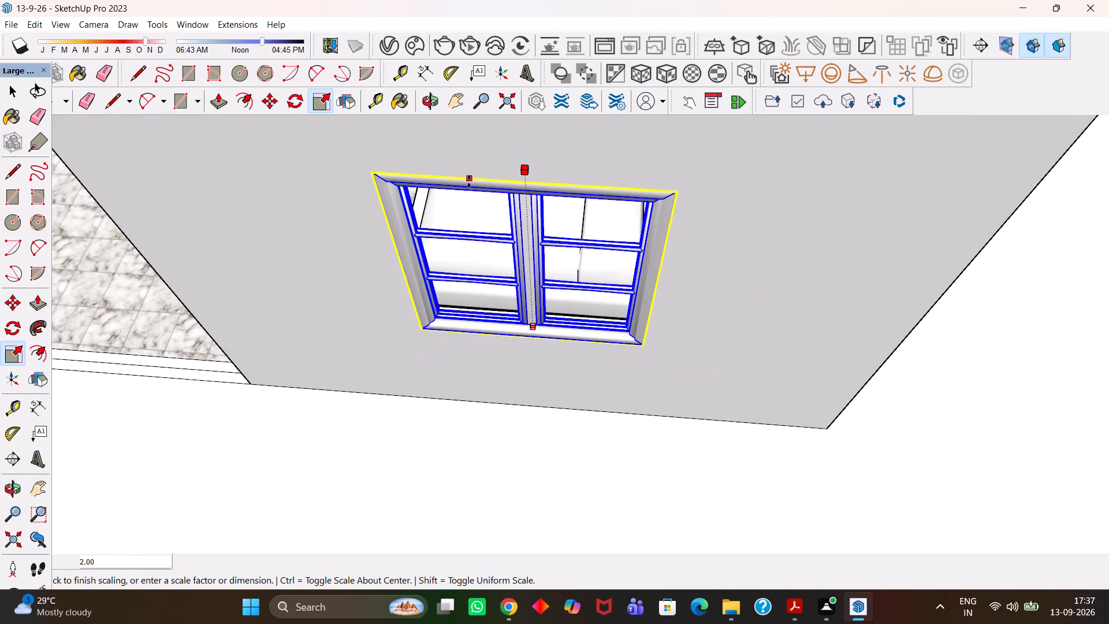
click(469, 180)
Copy the corner bedroom's end-wall window about 52' 4" to the kitchen wall opening above the counter, matching bottom corners.
key(h)
scroll(469, 180, down, 3)
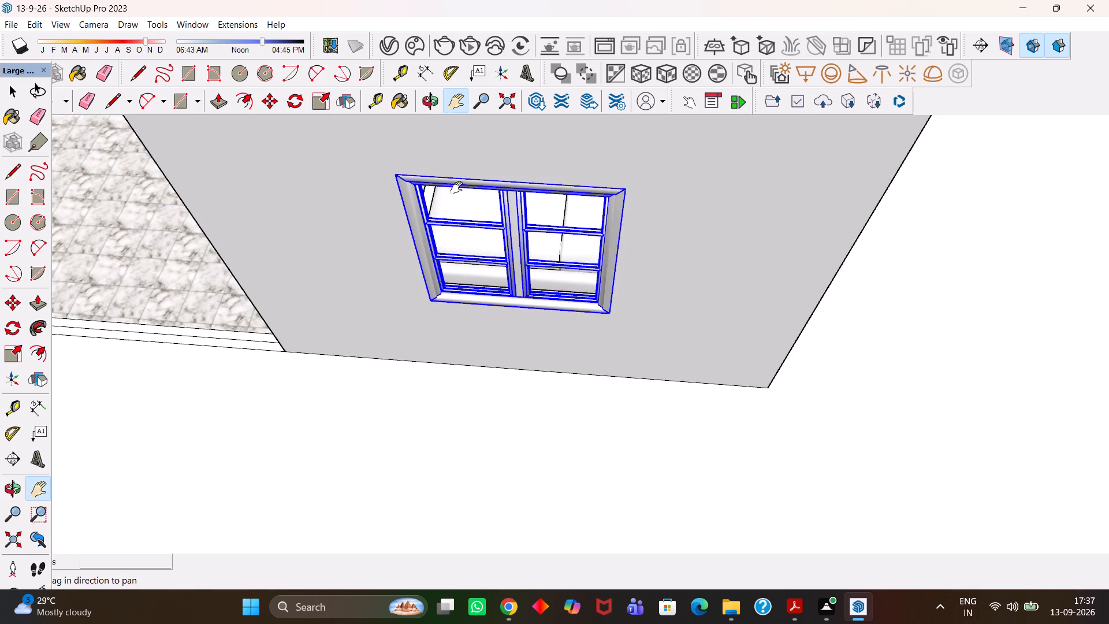
scroll(449, 199, down, 6)
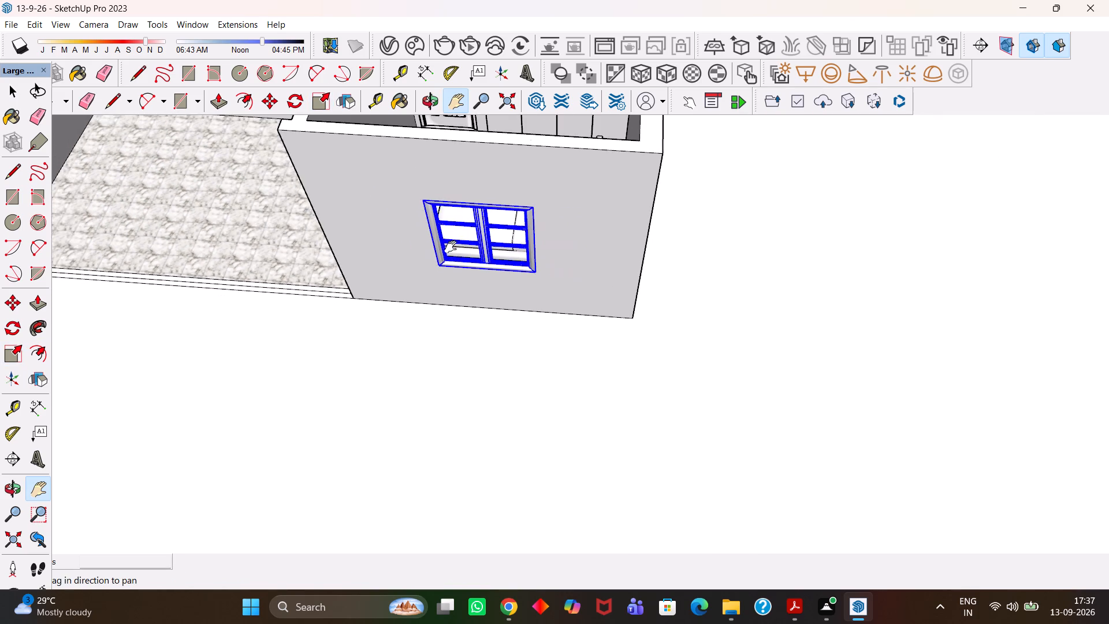
scroll(451, 258, down, 1)
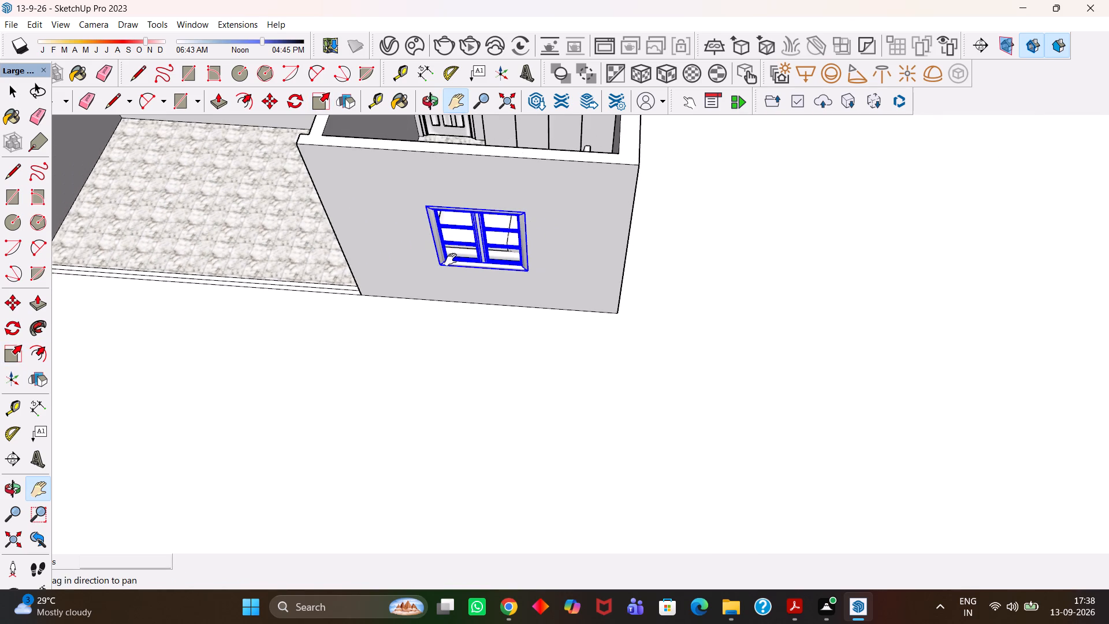
scroll(451, 259, up, 4)
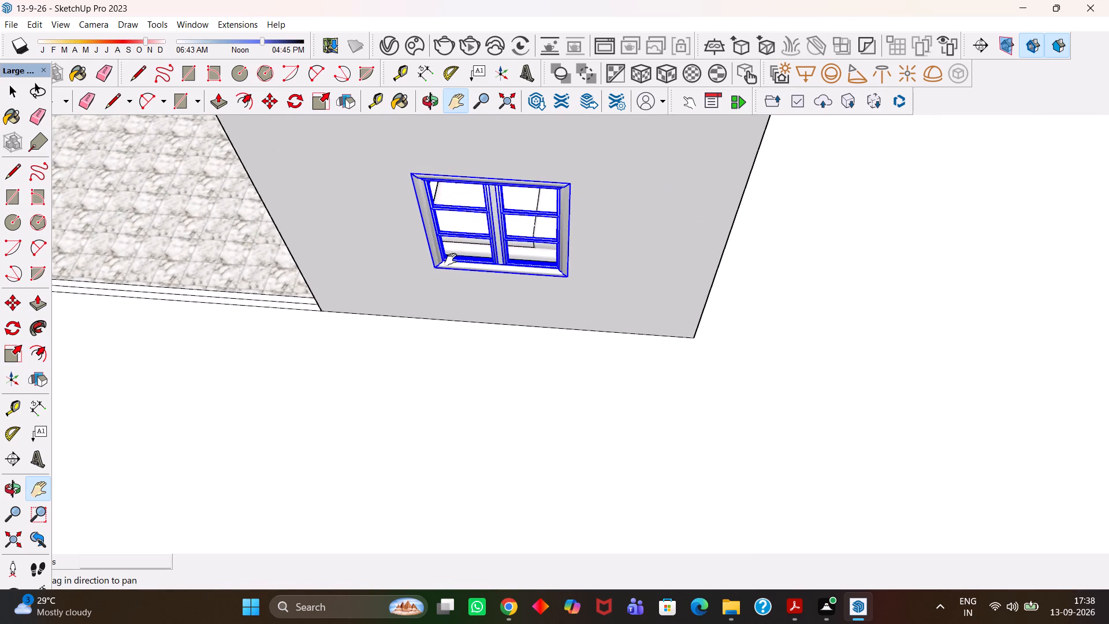
key(m)
click(568, 279)
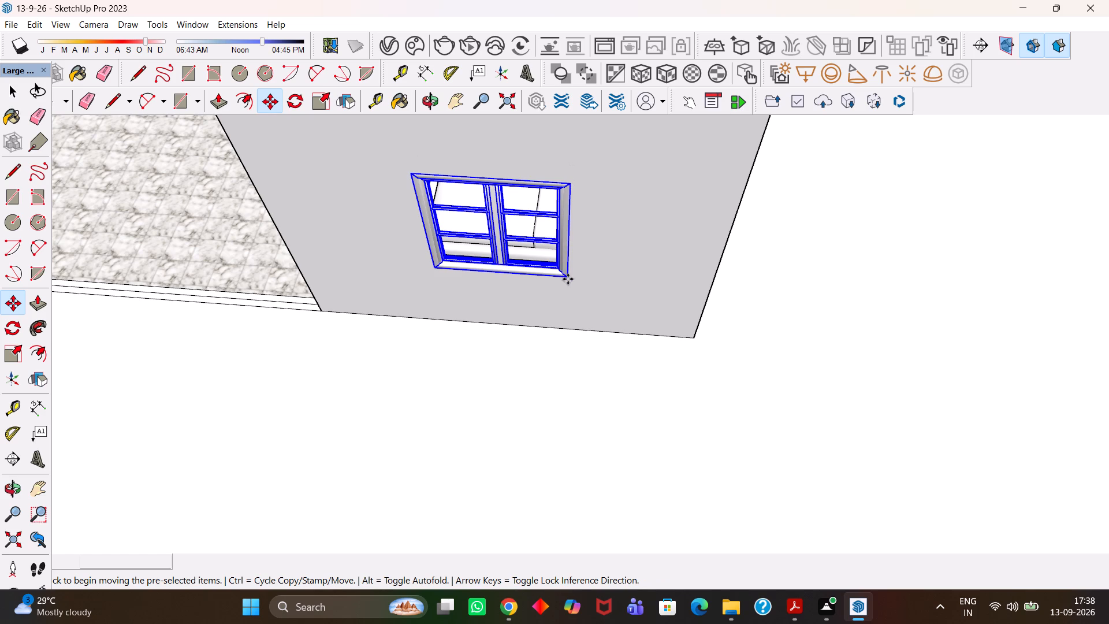
key(h)
scroll(493, 272, down, 6)
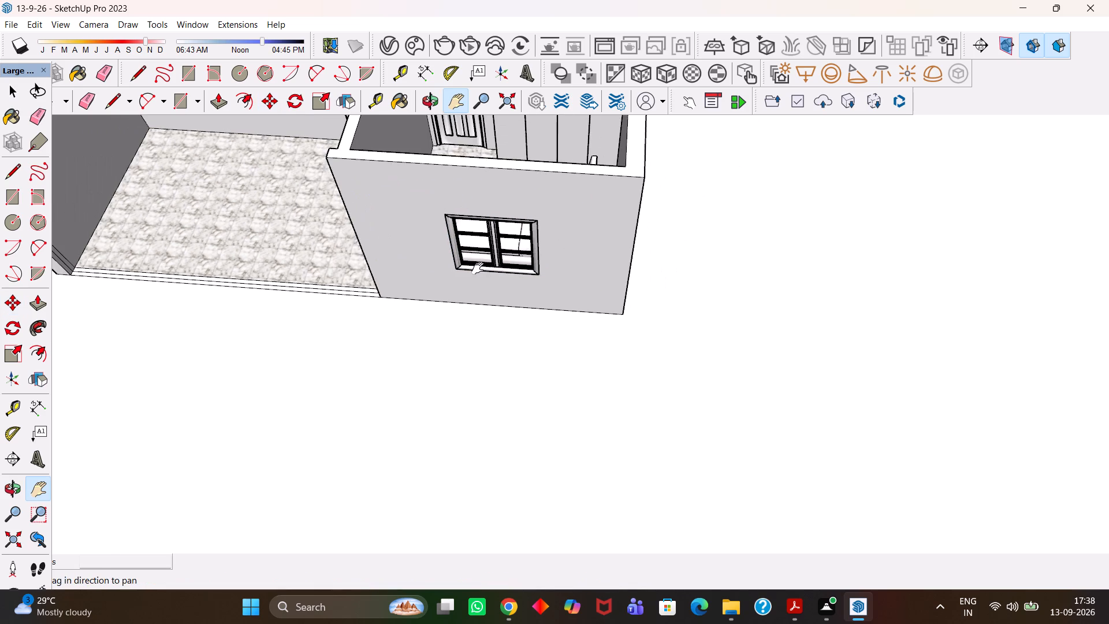
scroll(478, 268, down, 6)
scroll(393, 236, up, 1)
middle_drag(393, 236, 403, 240)
scroll(403, 240, up, 1)
drag(376, 229, 549, 311)
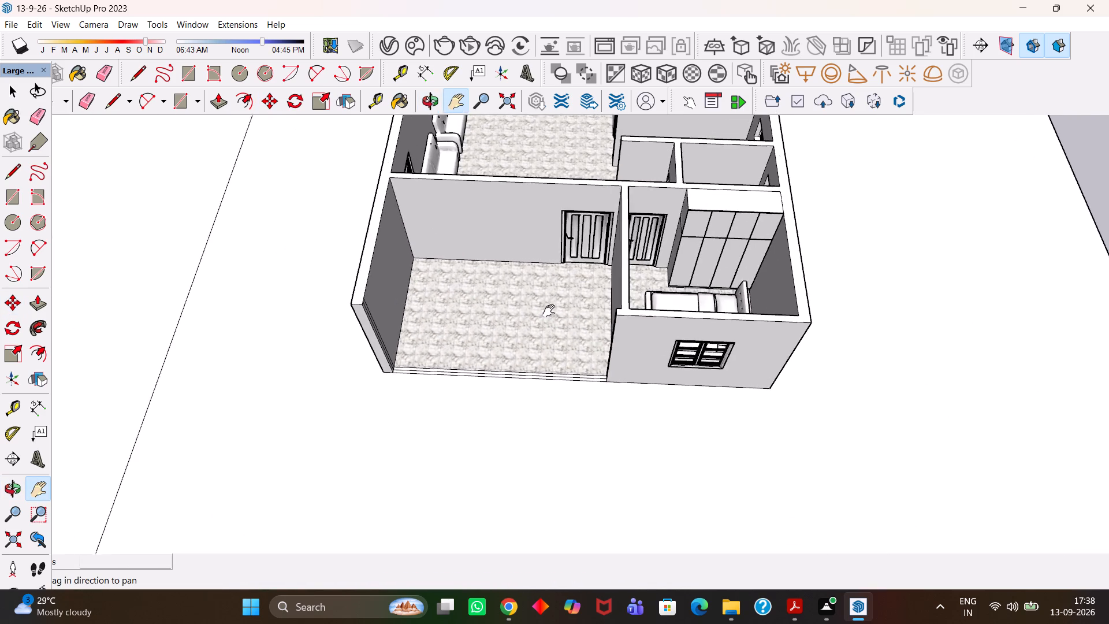
drag(549, 311, 553, 314)
drag(509, 284, 539, 329)
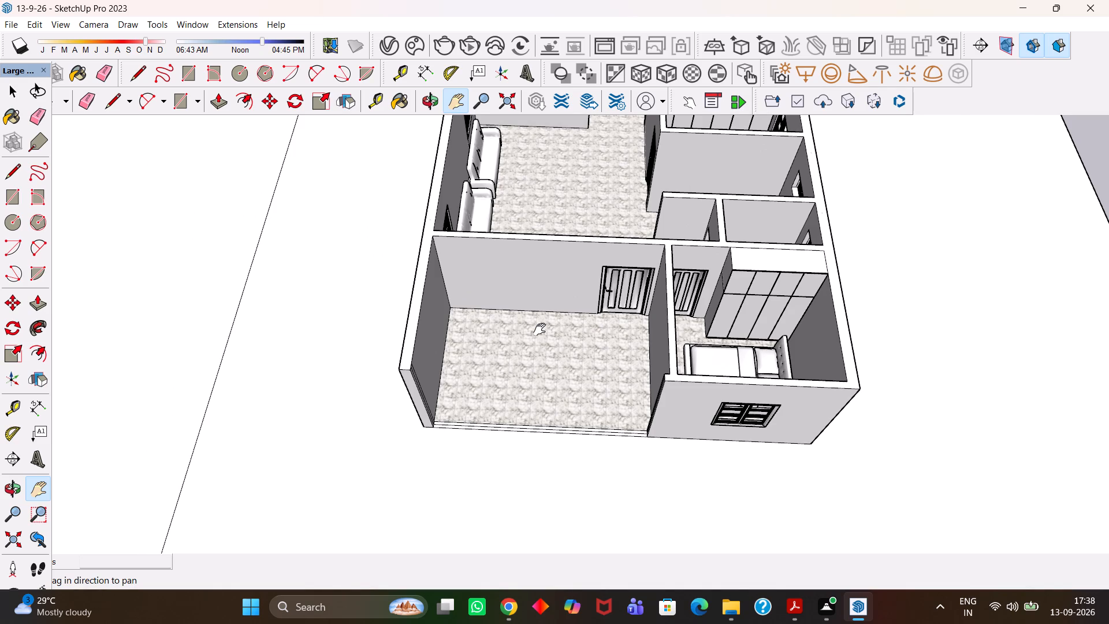
scroll(539, 329, down, 3)
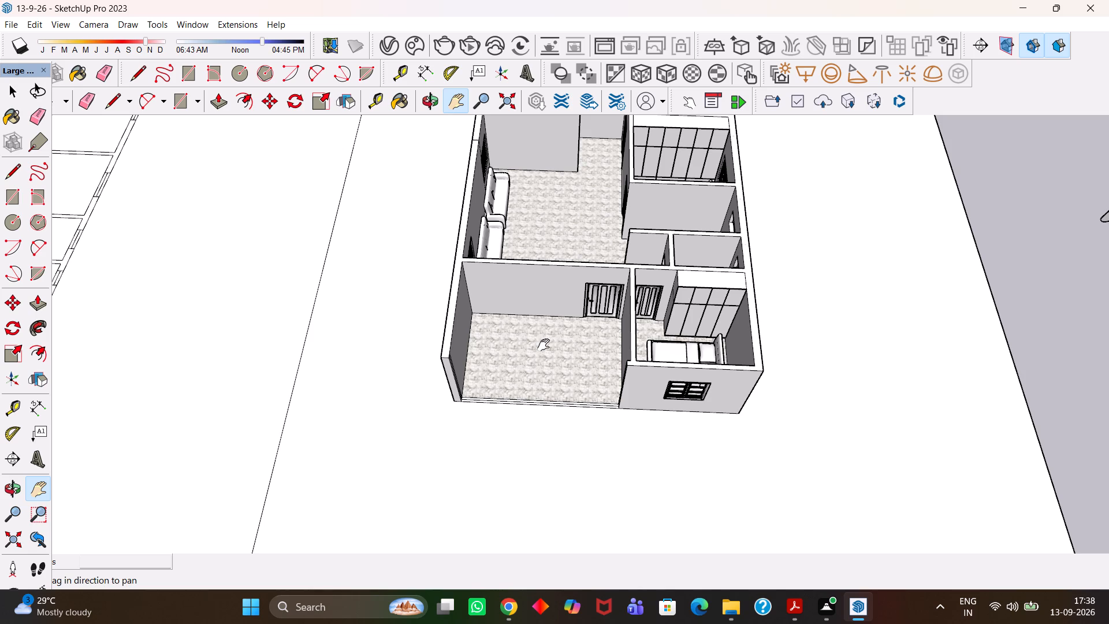
key(h)
scroll(544, 345, down, 2)
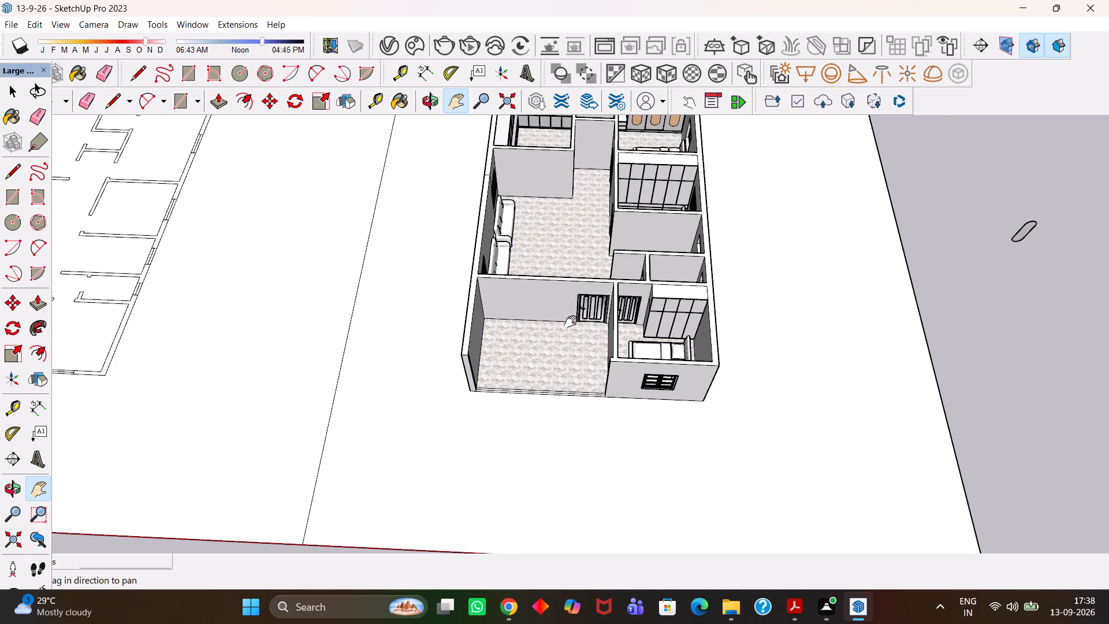
drag(571, 320, 511, 418)
scroll(572, 370, up, 4)
middle_drag(561, 391, 594, 395)
scroll(601, 339, up, 1)
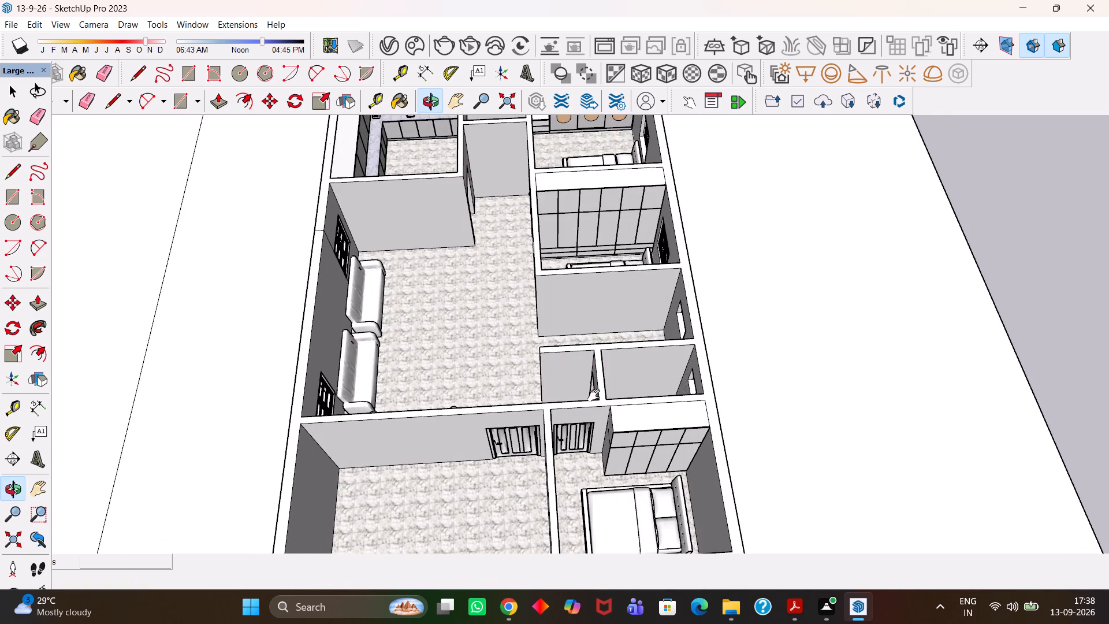
drag(593, 327, 596, 455)
drag(597, 361, 612, 466)
scroll(523, 408, up, 3)
scroll(418, 313, up, 2)
middle_drag(420, 304, 434, 277)
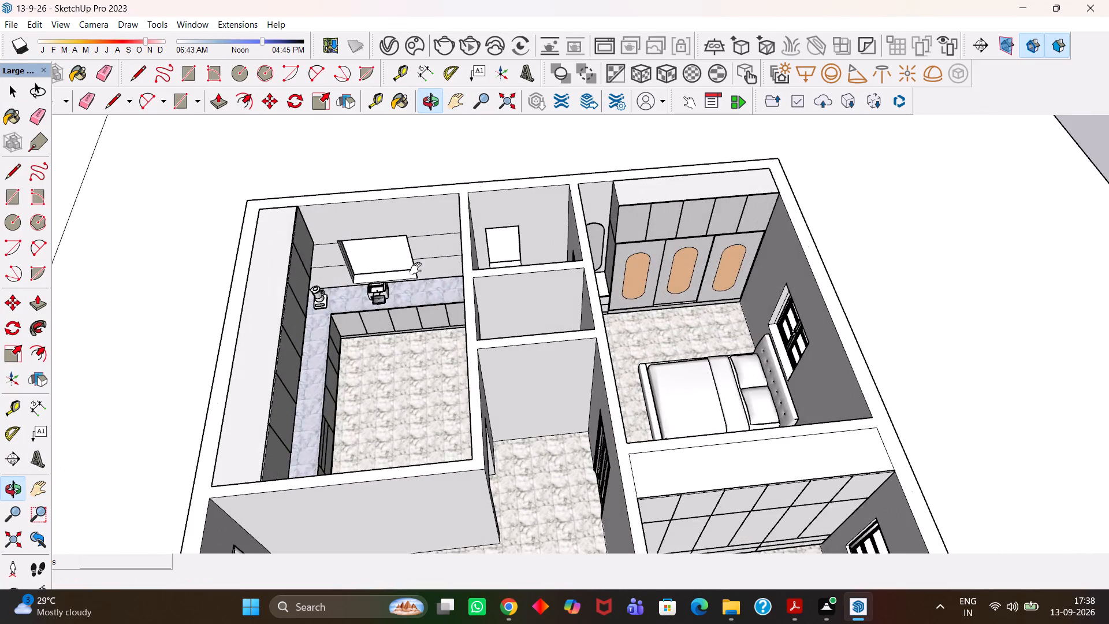
drag(405, 266, 483, 315)
scroll(479, 333, up, 5)
key(Escape)
scroll(512, 332, up, 2)
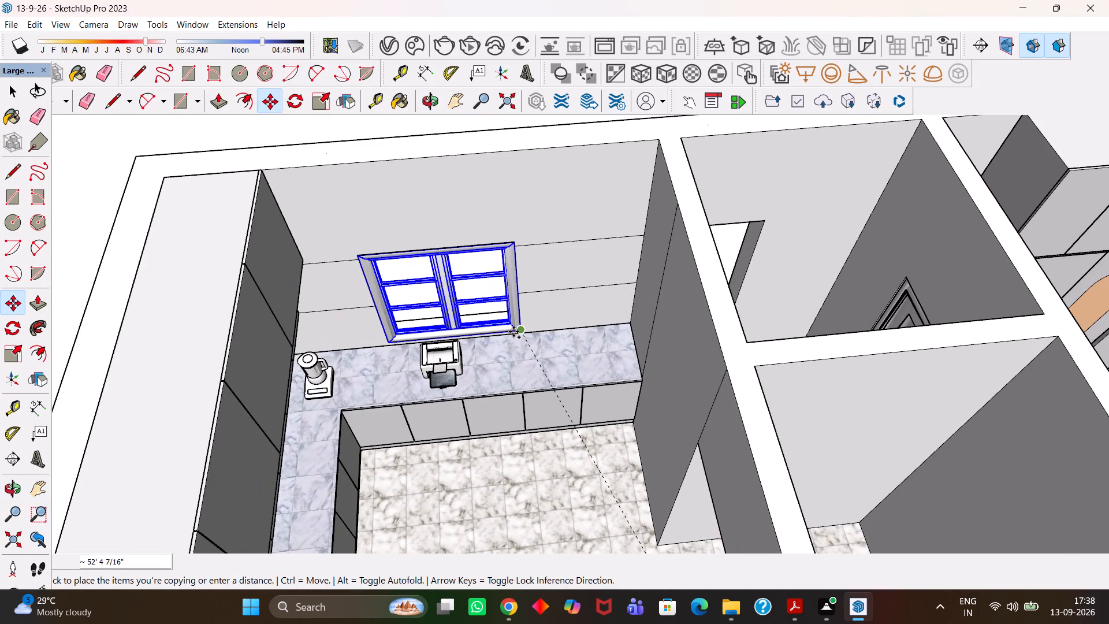
click(516, 332)
Copy the kitchen window to the opening in the small room between the kitchen and the wardrobe bedroom, matching bottom corners.
scroll(435, 310, up, 5)
middle_drag(412, 306, 381, 236)
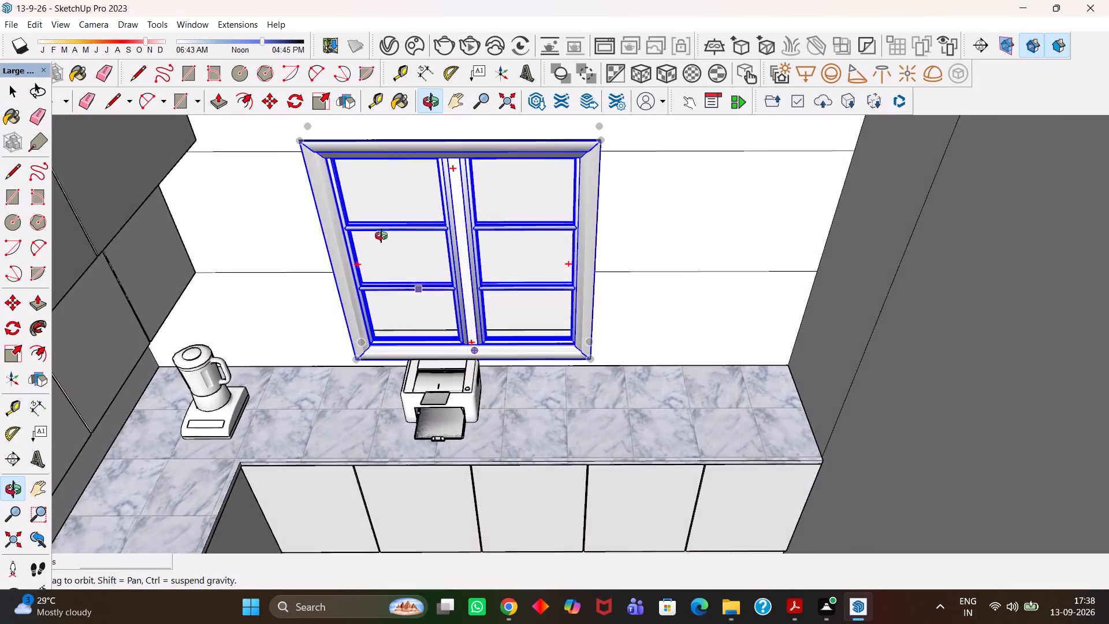
middle_drag(381, 236, 402, 263)
middle_click(401, 265)
scroll(399, 272, down, 5)
key(m)
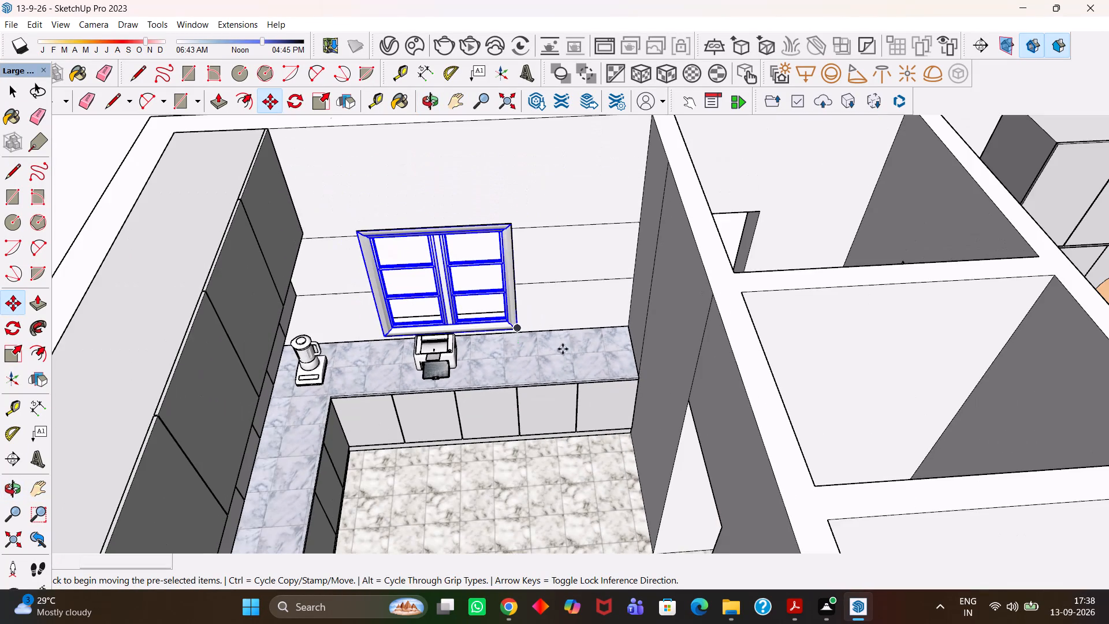
click(513, 328)
key(h)
scroll(542, 322, down, 1)
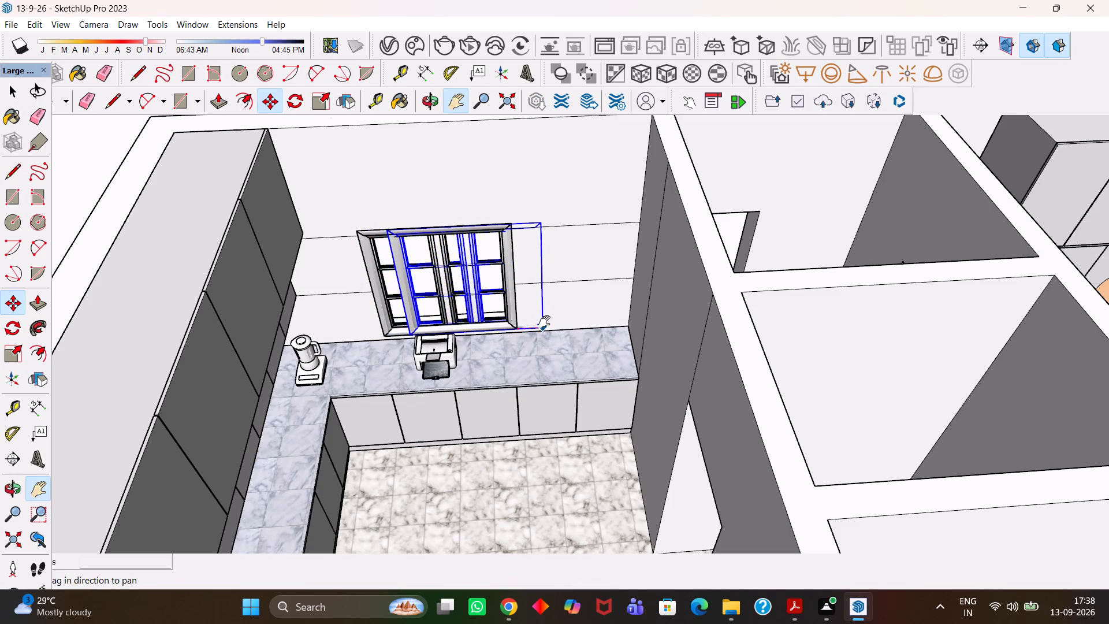
scroll(544, 322, down, 3)
drag(647, 319, 515, 340)
drag(628, 335, 487, 396)
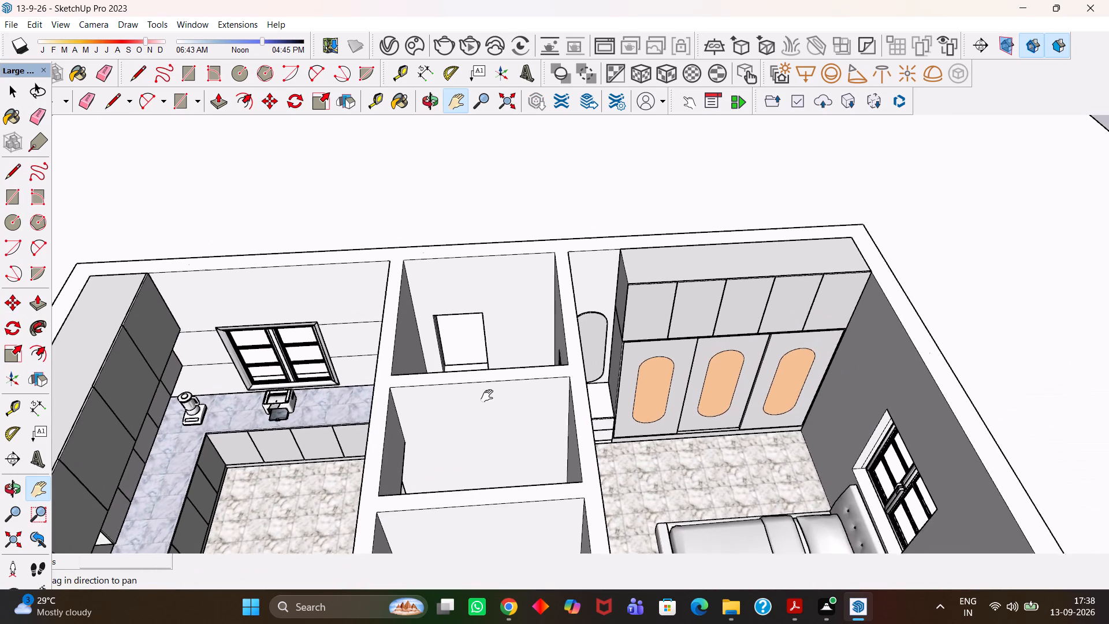
drag(487, 396, 485, 397)
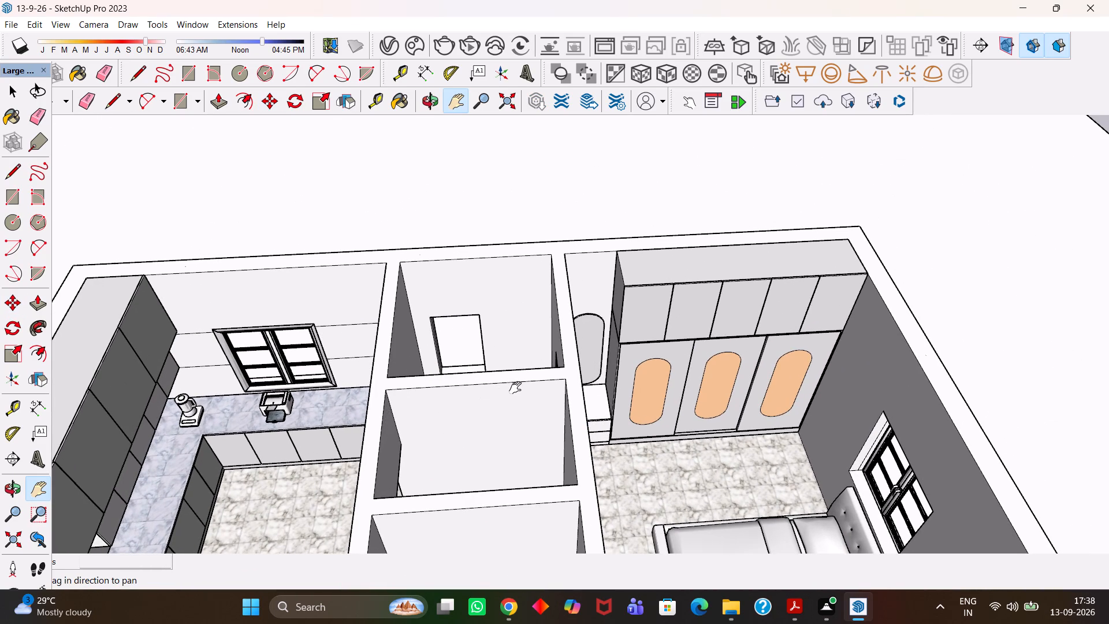
scroll(517, 389, up, 7)
middle_drag(430, 343, 440, 375)
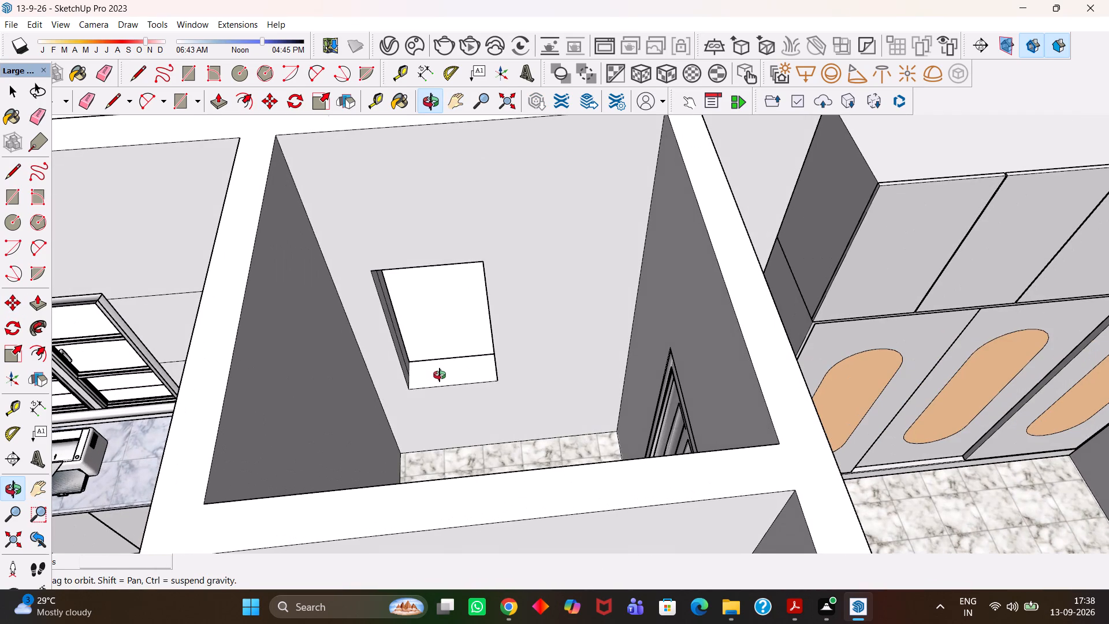
middle_drag(440, 375, 440, 376)
key(Escape)
click(498, 377)
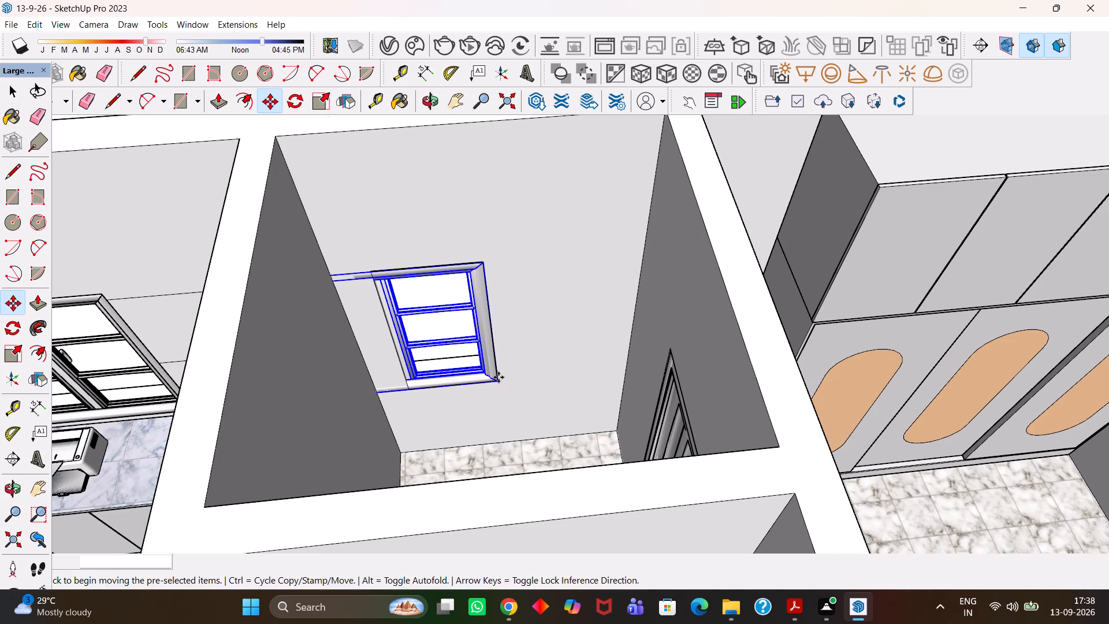
Scale the small room's copied window to about 0.50 of its width so it fits the opening, and deselect it.
key(s)
key(k)
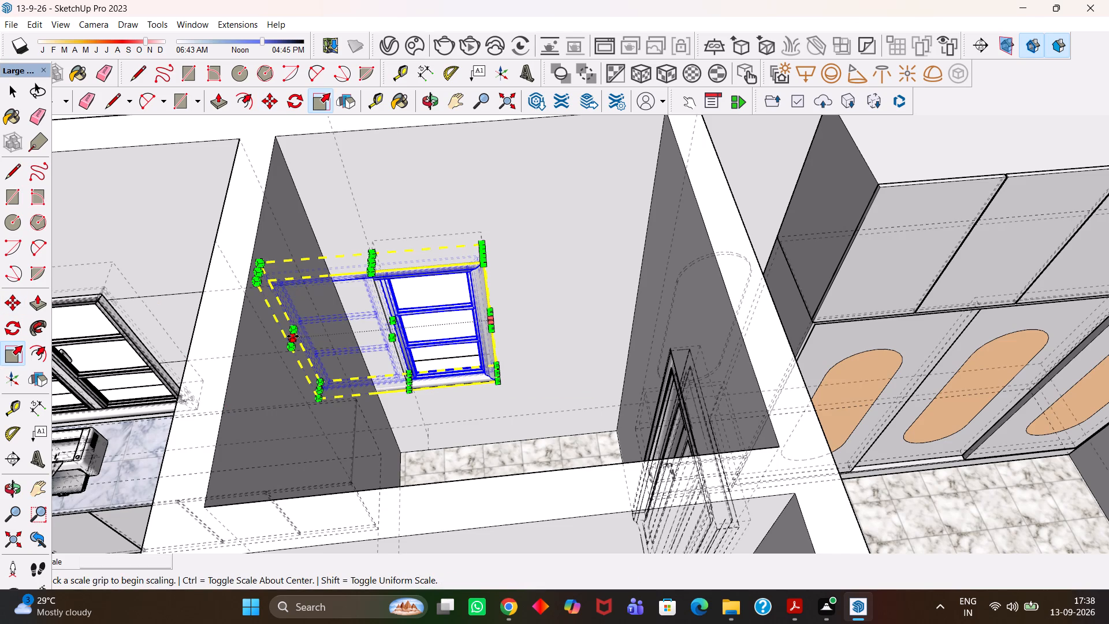
click(293, 336)
click(379, 286)
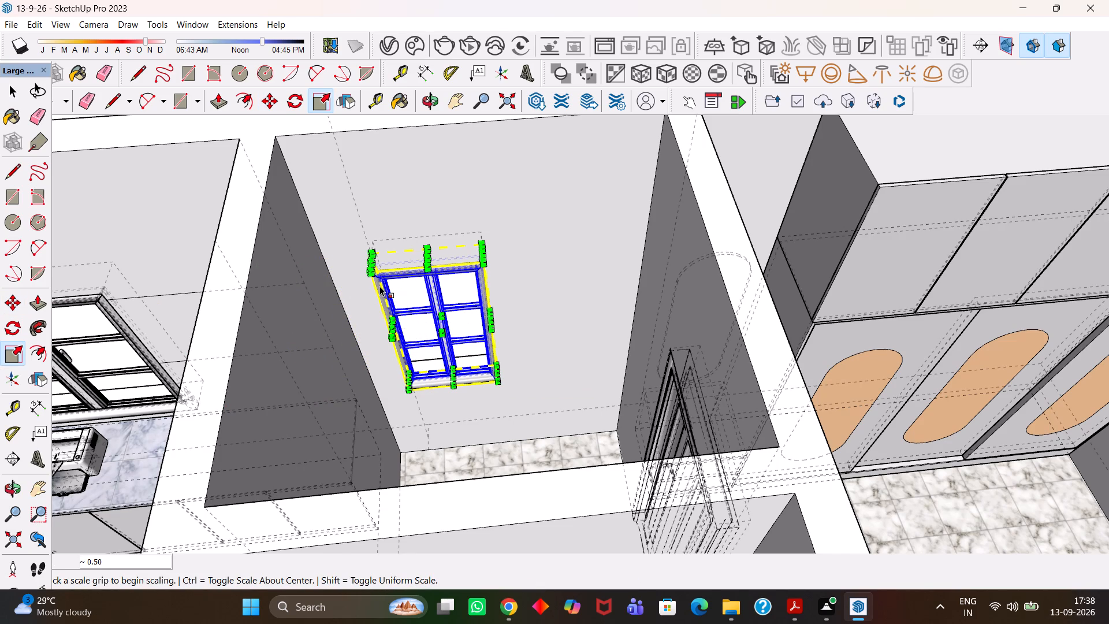
key(k)
scroll(448, 334, down, 9)
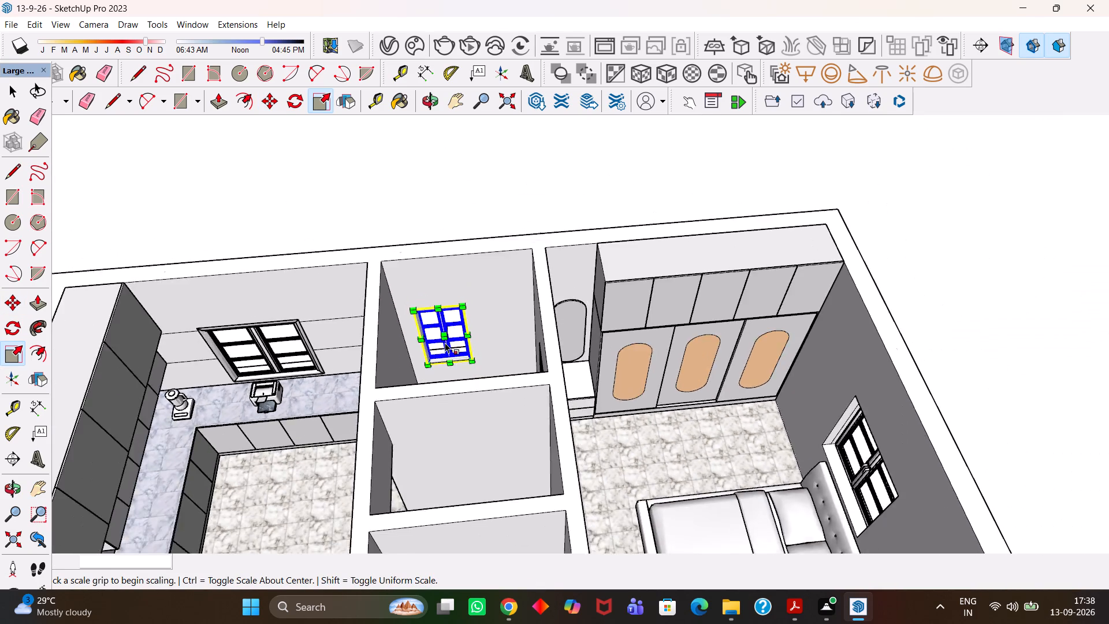
scroll(445, 343, down, 9)
middle_drag(444, 353, 426, 342)
key(space)
click(852, 308)
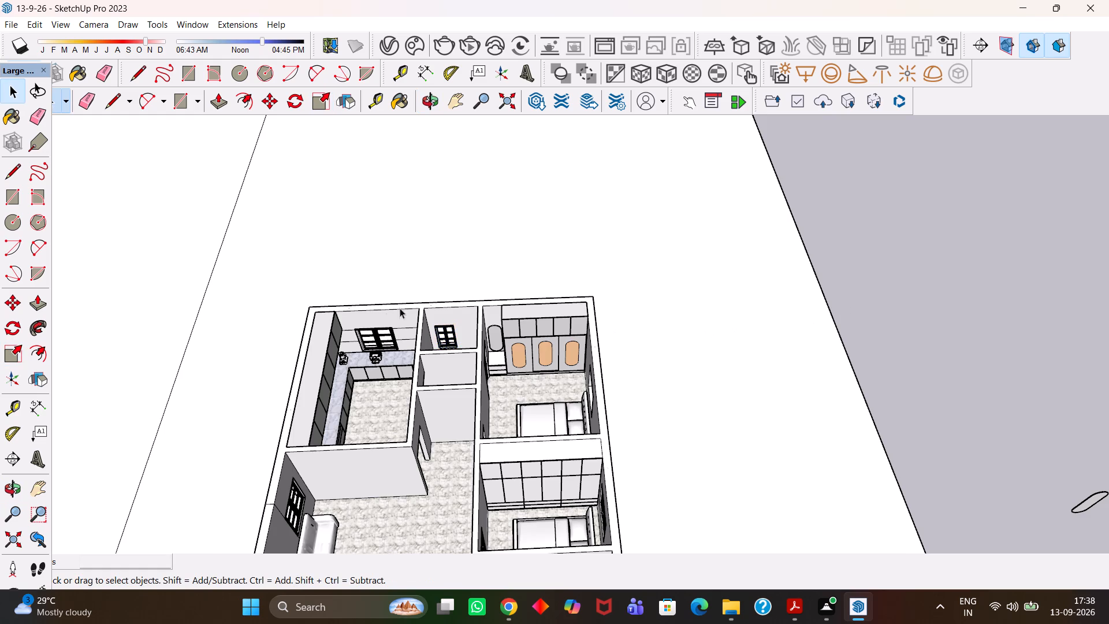
Save the house model.
scroll(381, 322, up, 3)
scroll(479, 395, up, 1)
key(h)
drag(455, 414, 509, 368)
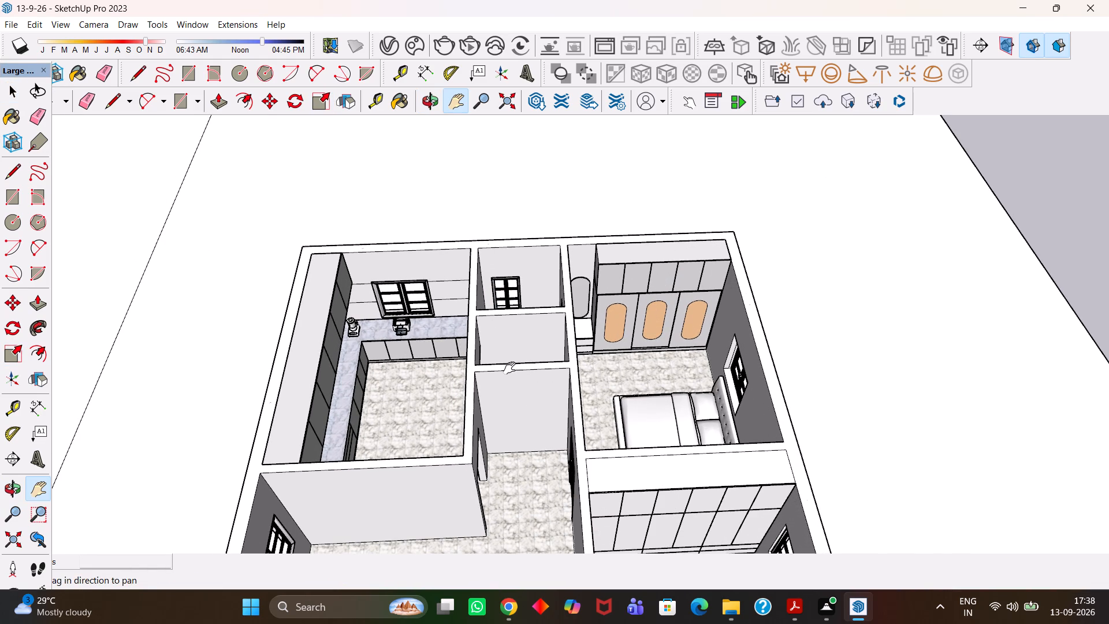
key(ctrl+s)
Look over the whole house model, room by room, for wall openings that still need windows or fittings.
scroll(509, 368, down, 2)
drag(514, 395, 523, 326)
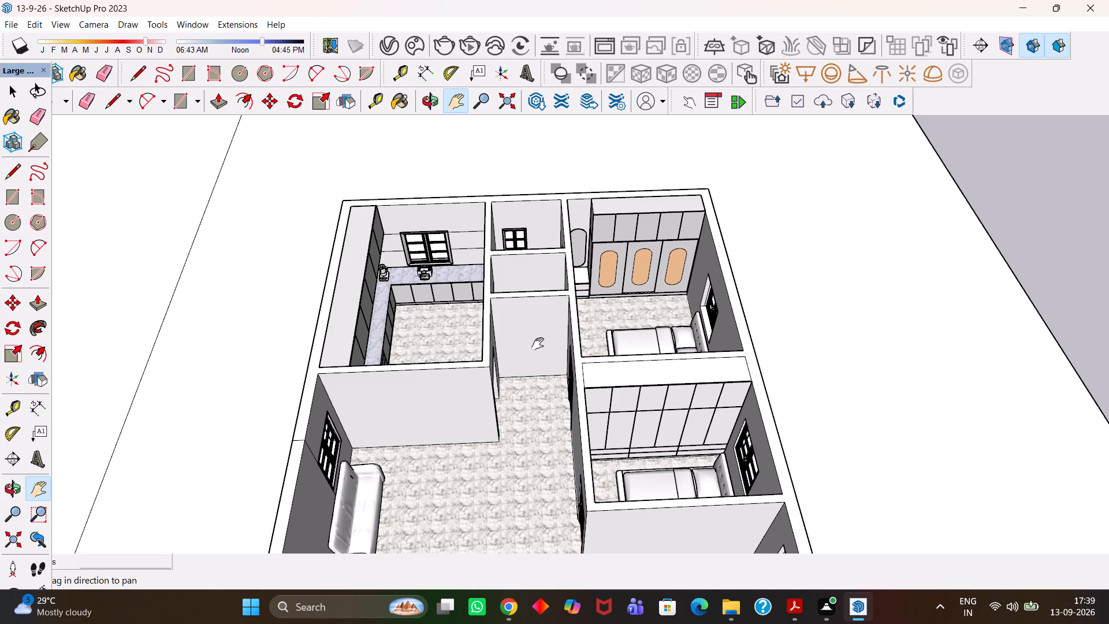
scroll(539, 343, down, 4)
drag(553, 445, 560, 405)
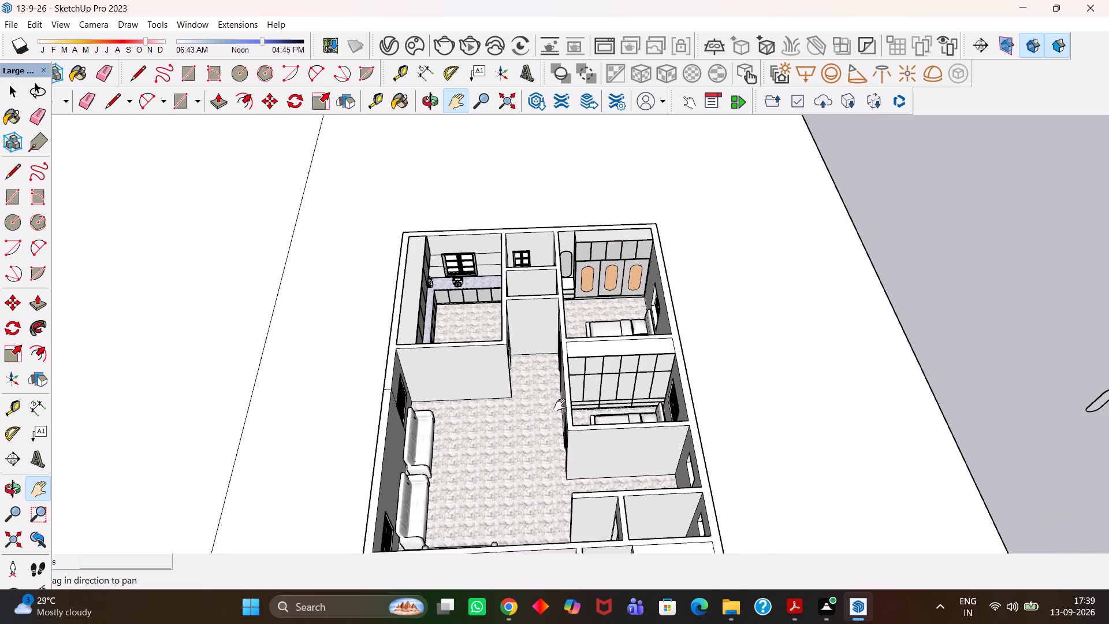
drag(560, 405, 570, 367)
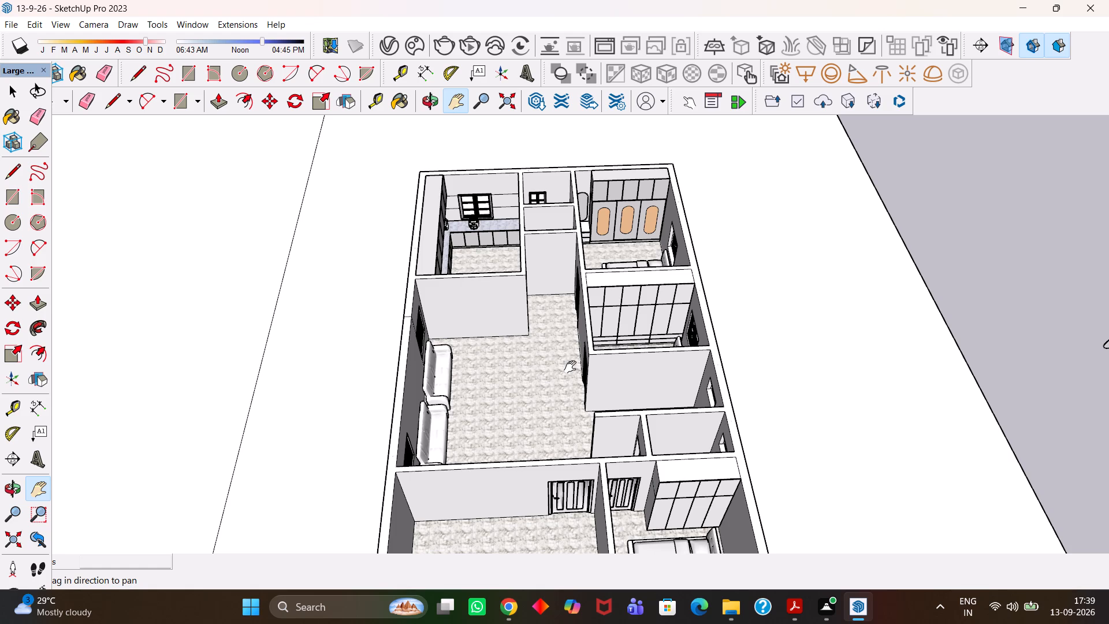
scroll(570, 367, down, 3)
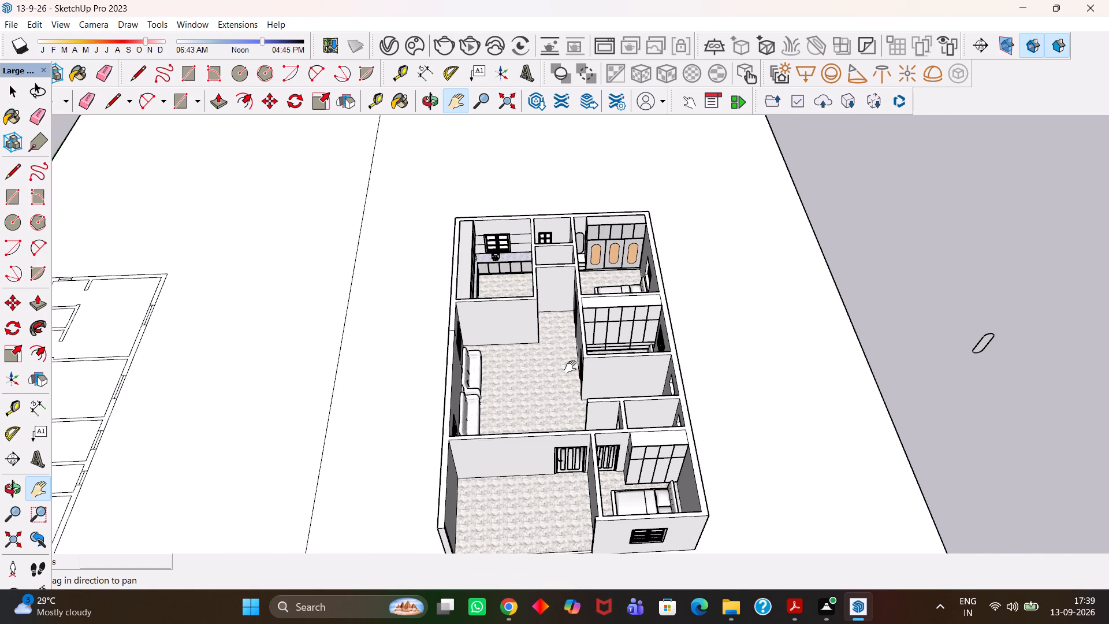
scroll(570, 367, down, 2)
scroll(556, 400, up, 2)
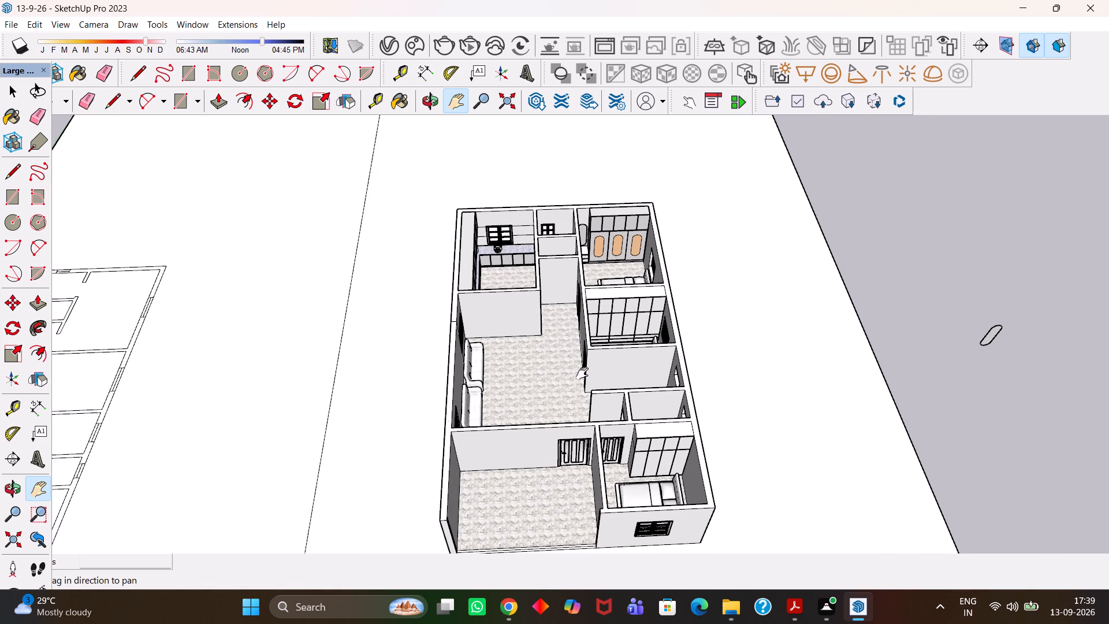
drag(584, 390, 590, 376)
scroll(586, 392, up, 3)
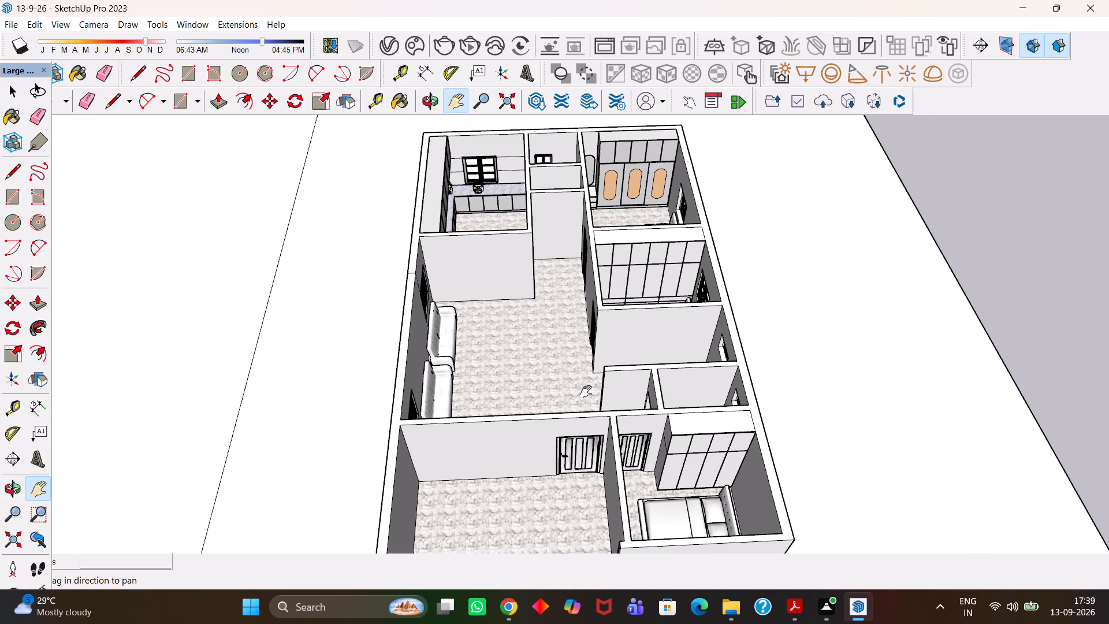
scroll(586, 392, up, 2)
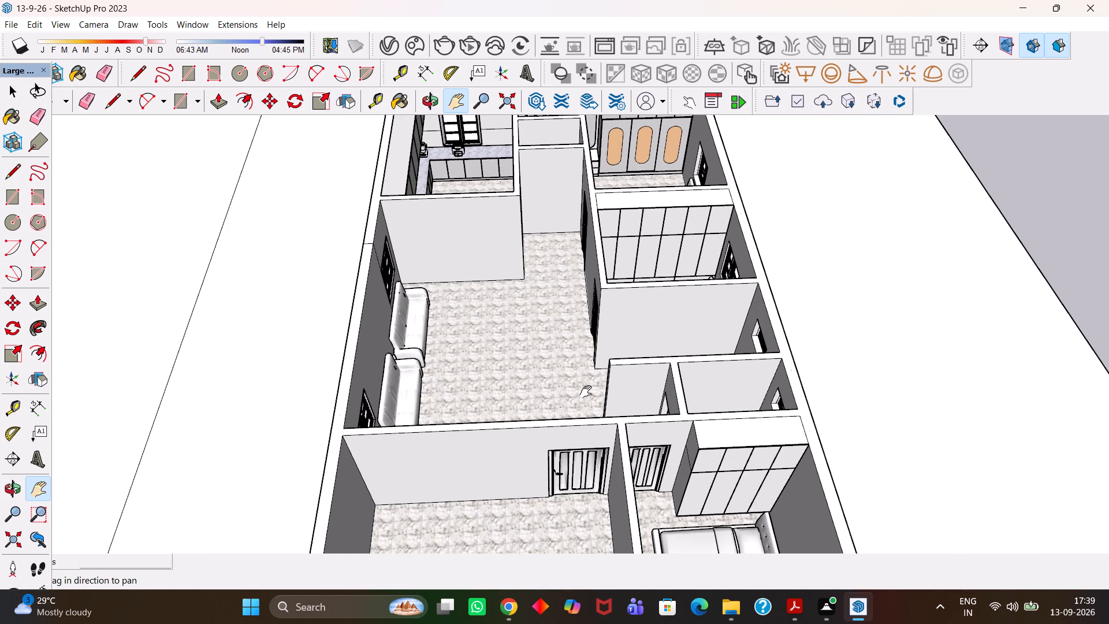
scroll(586, 392, down, 5)
scroll(570, 369, up, 3)
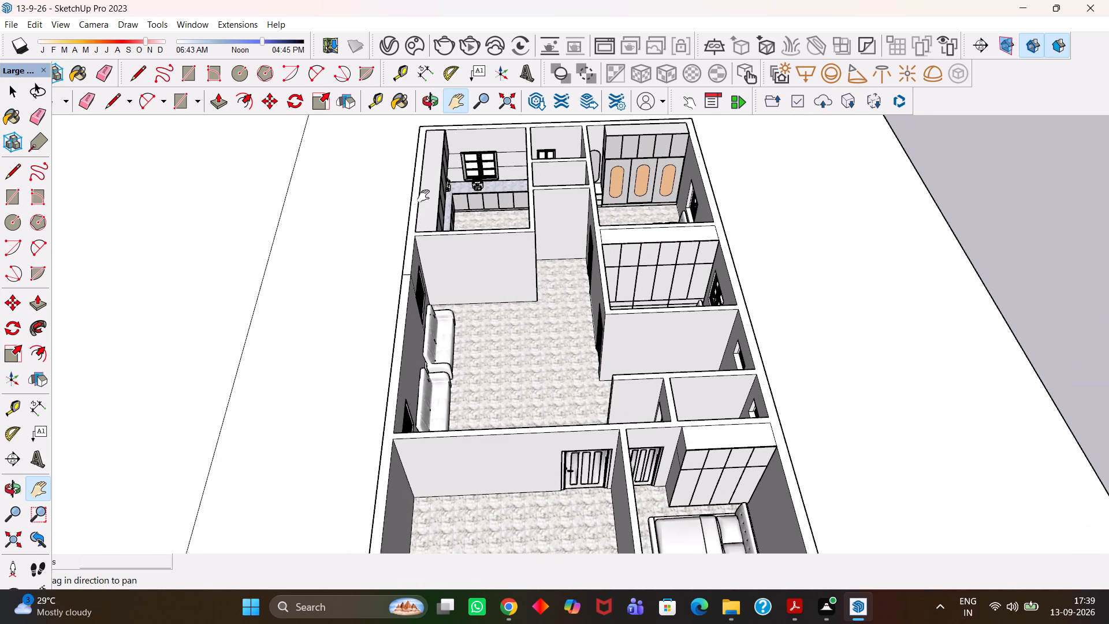
Open the Chaos Cosmos library and look through the "windows" assets for models that suit the house's remaining openings.
click(414, 43)
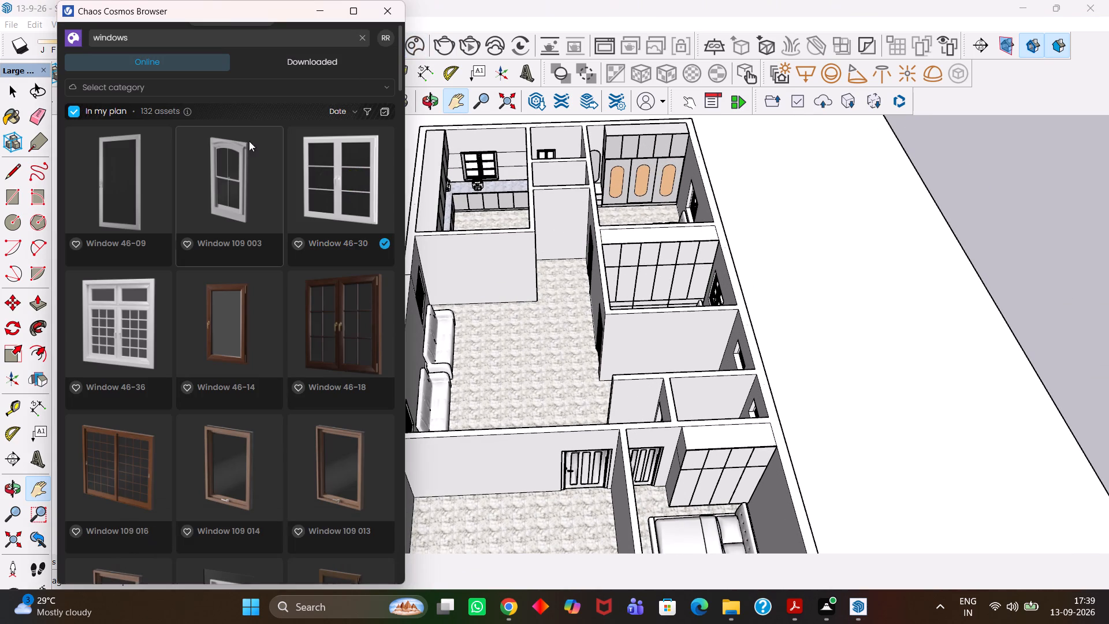
scroll(215, 223, down, 4)
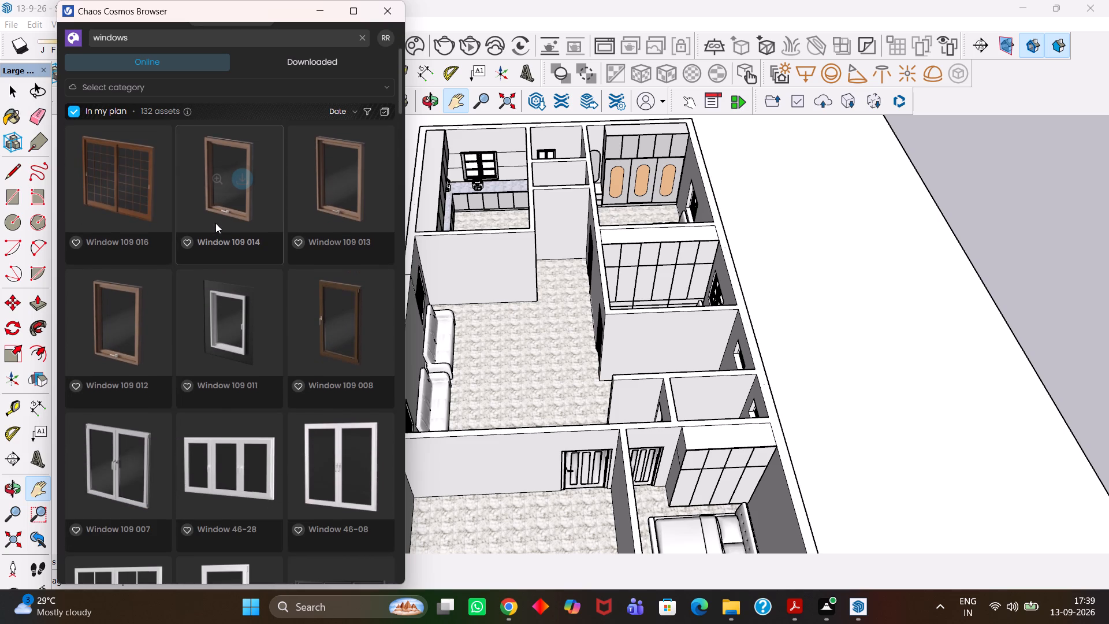
scroll(215, 223, down, 3)
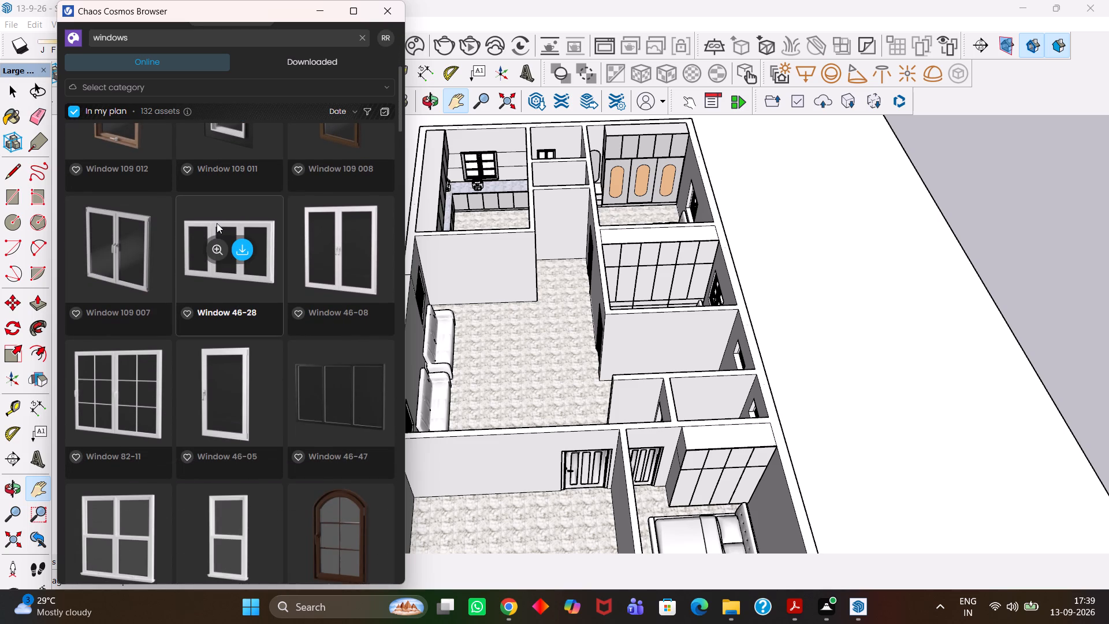
scroll(217, 223, down, 2)
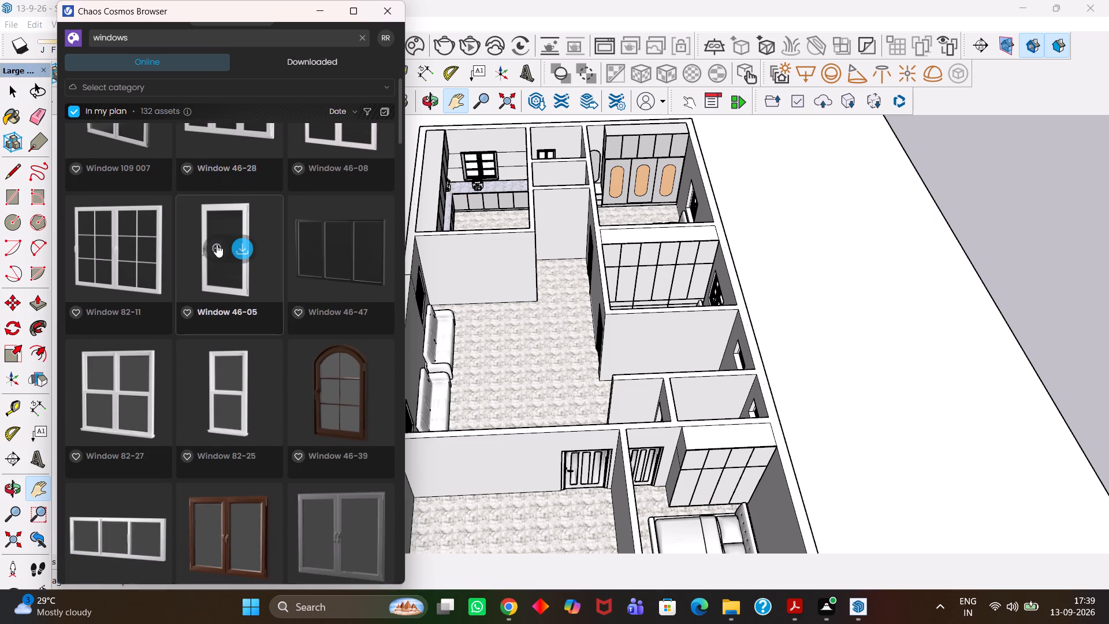
scroll(217, 244, down, 5)
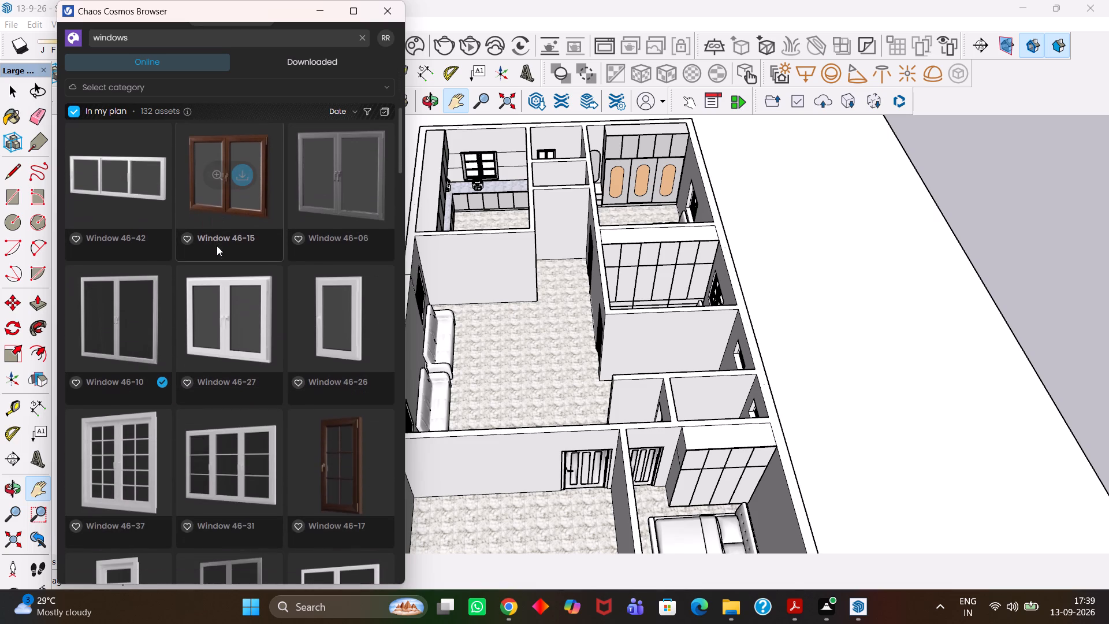
scroll(217, 246, down, 3)
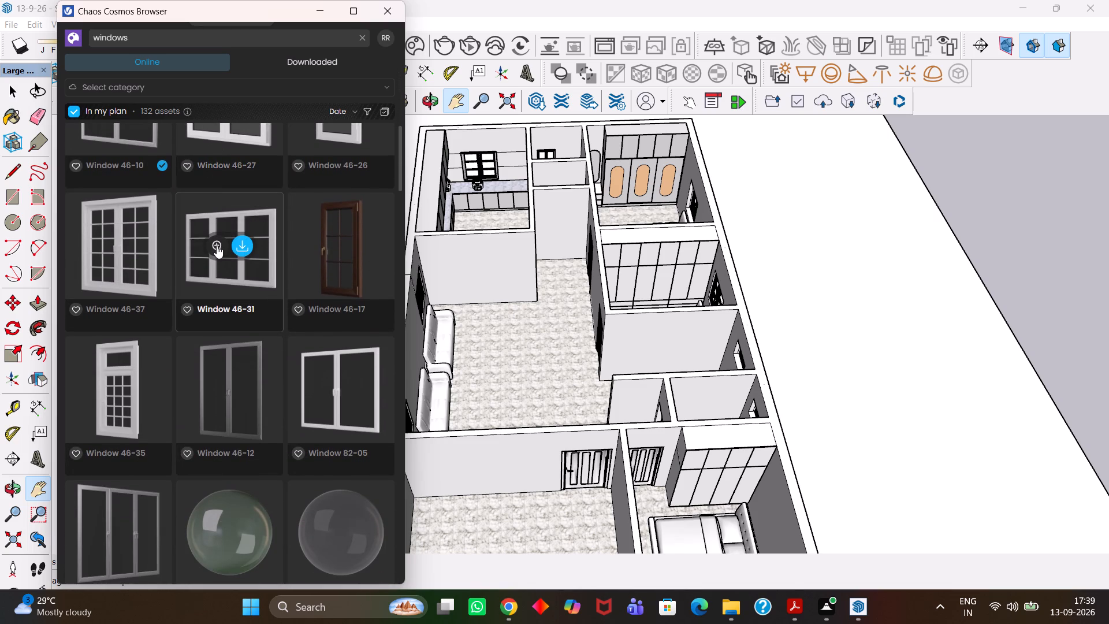
scroll(217, 246, down, 5)
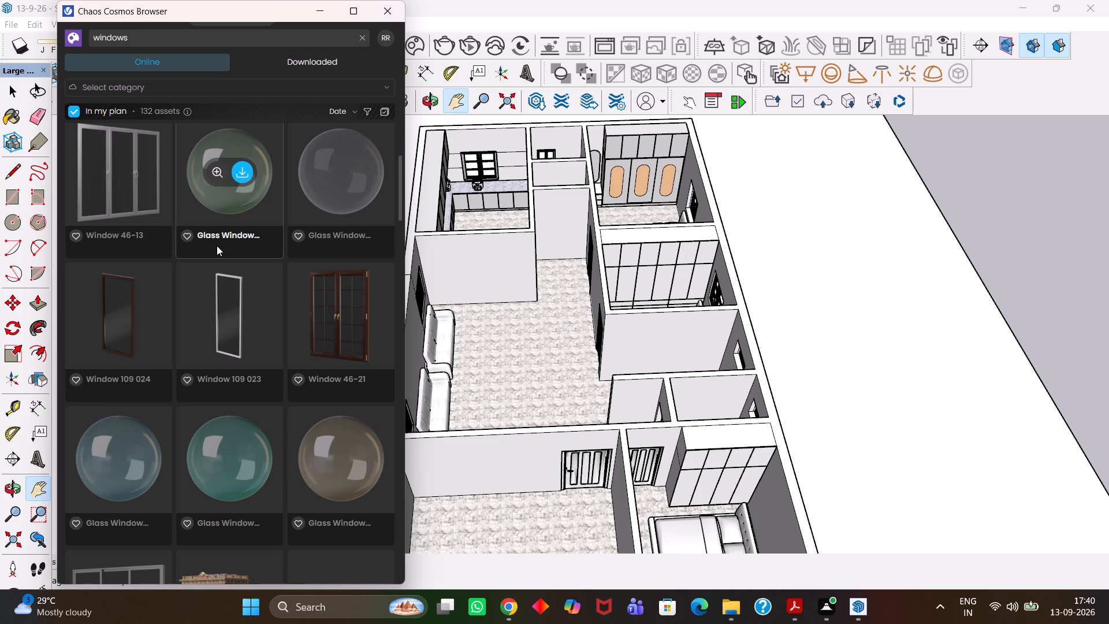
scroll(217, 246, down, 4)
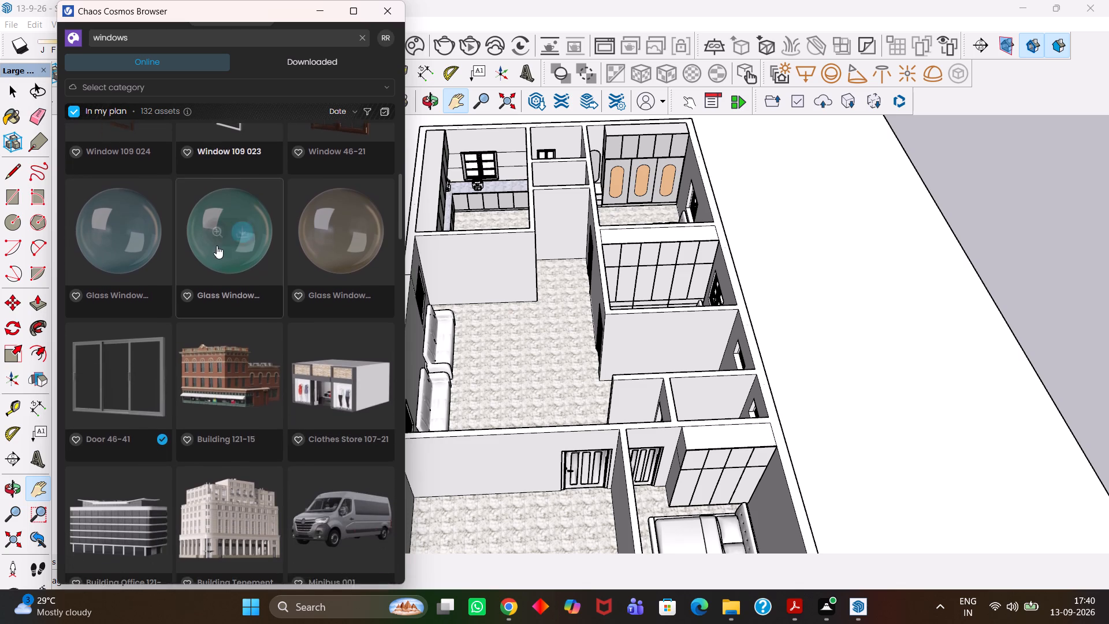
scroll(217, 246, down, 5)
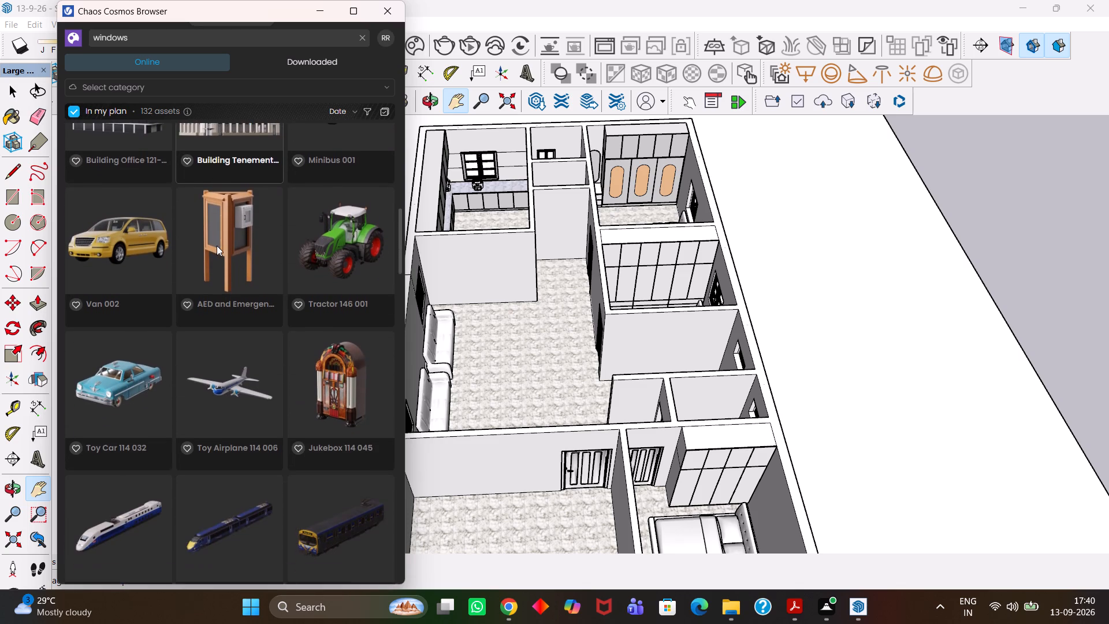
scroll(217, 246, down, 1)
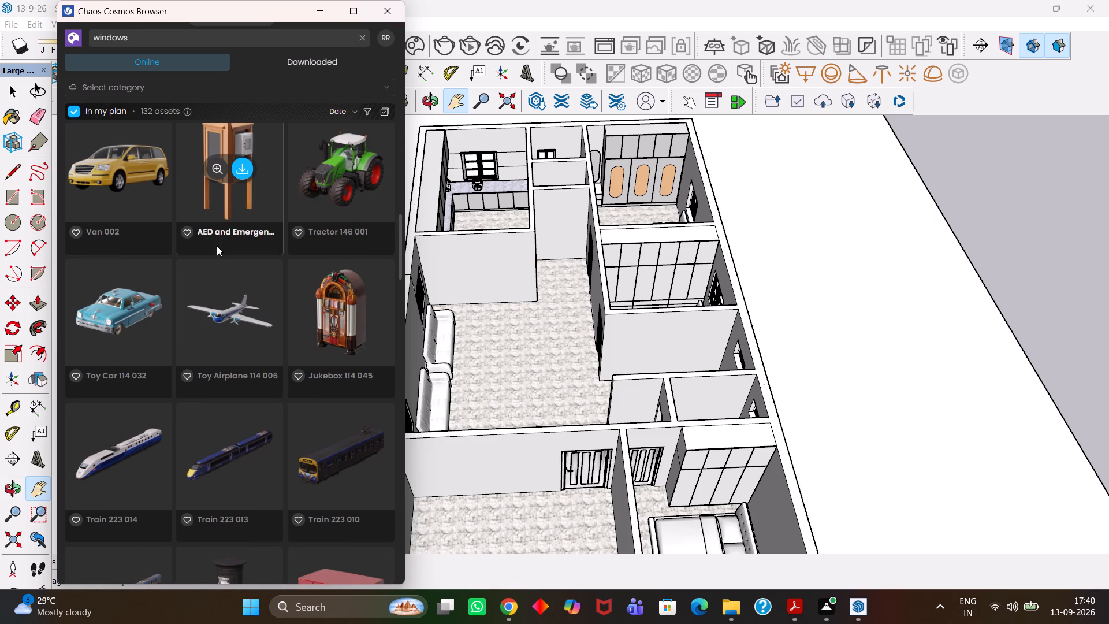
scroll(217, 246, down, 2)
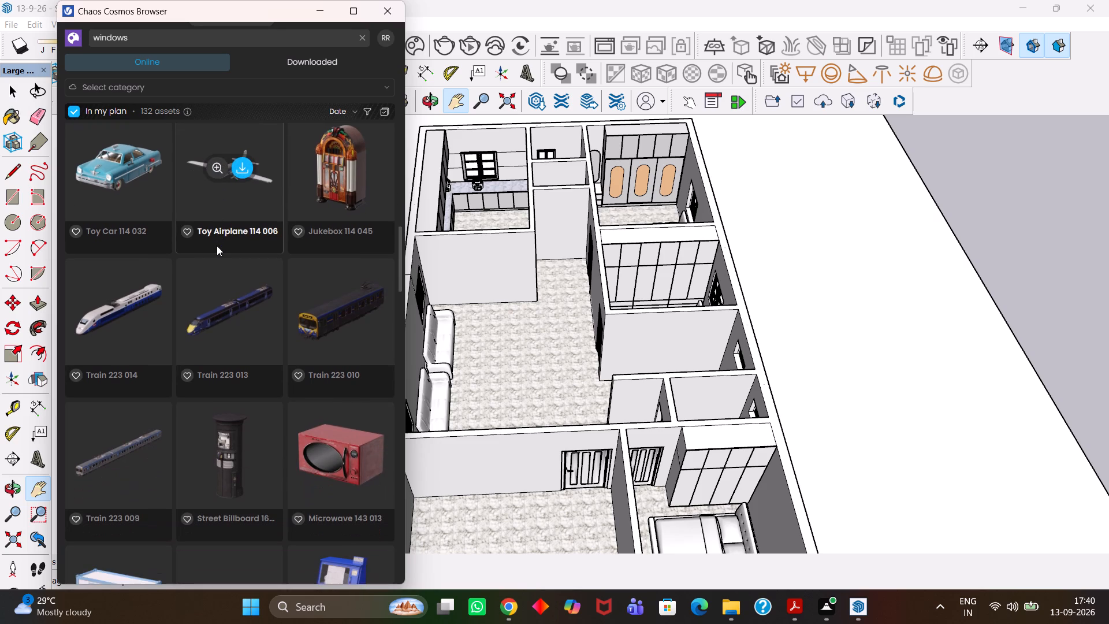
scroll(217, 246, down, 3)
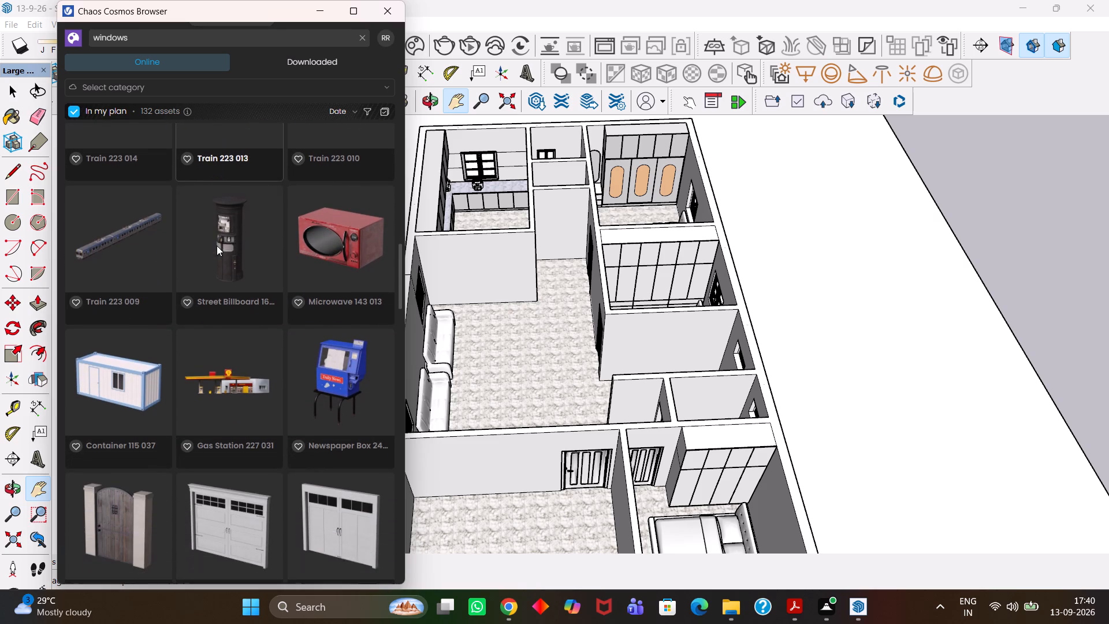
scroll(217, 246, down, 2)
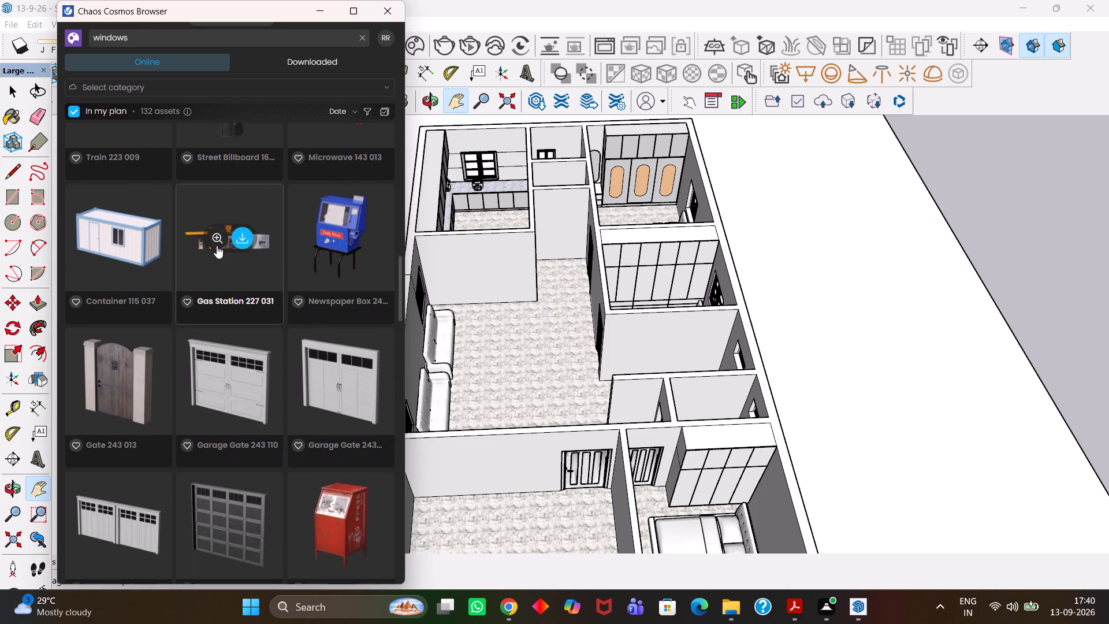
scroll(217, 246, down, 1)
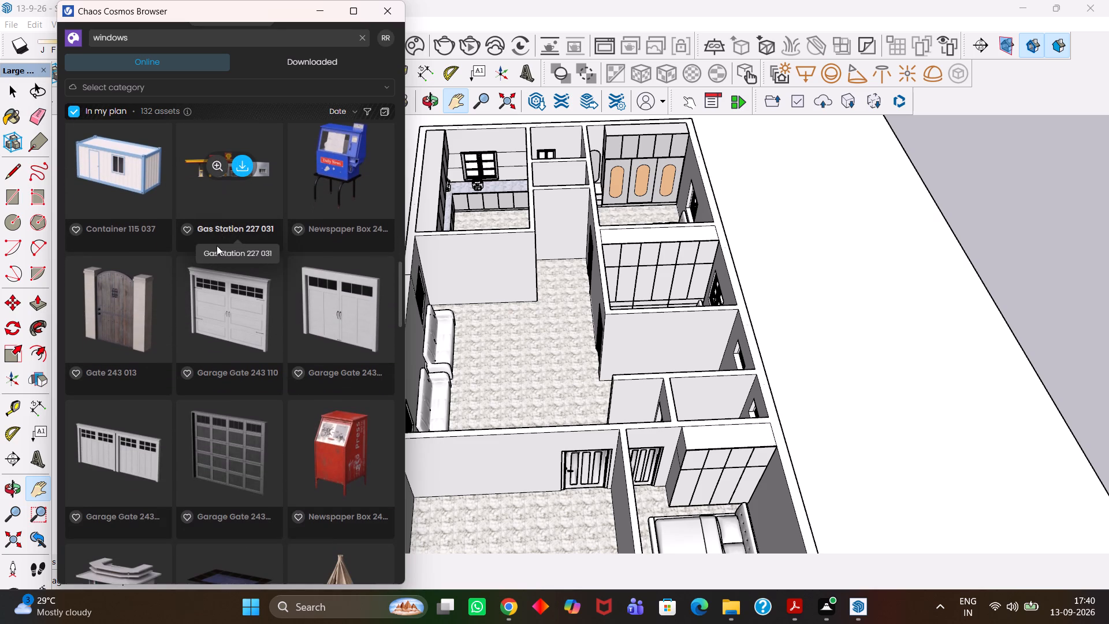
scroll(217, 246, down, 10)
scroll(170, 303, down, 1)
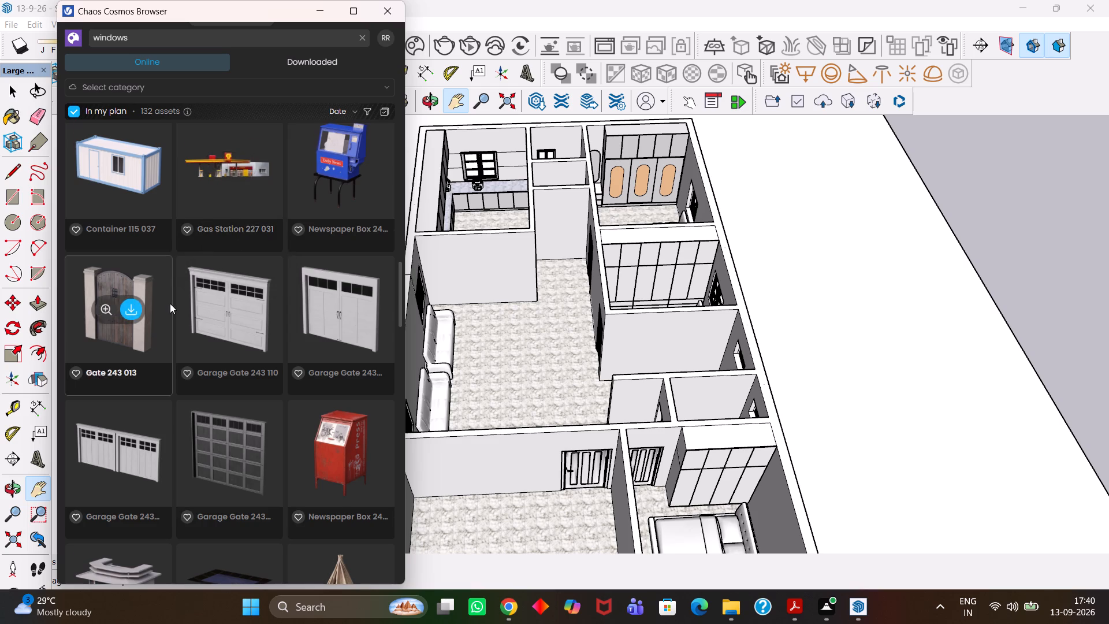
scroll(170, 303, down, 4)
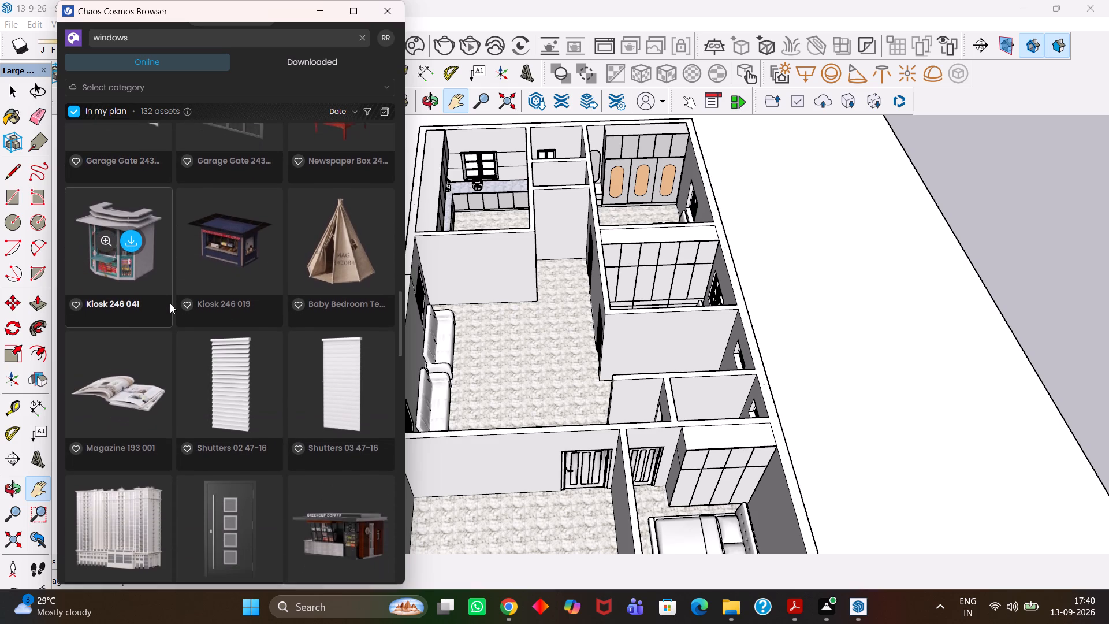
scroll(171, 303, down, 1)
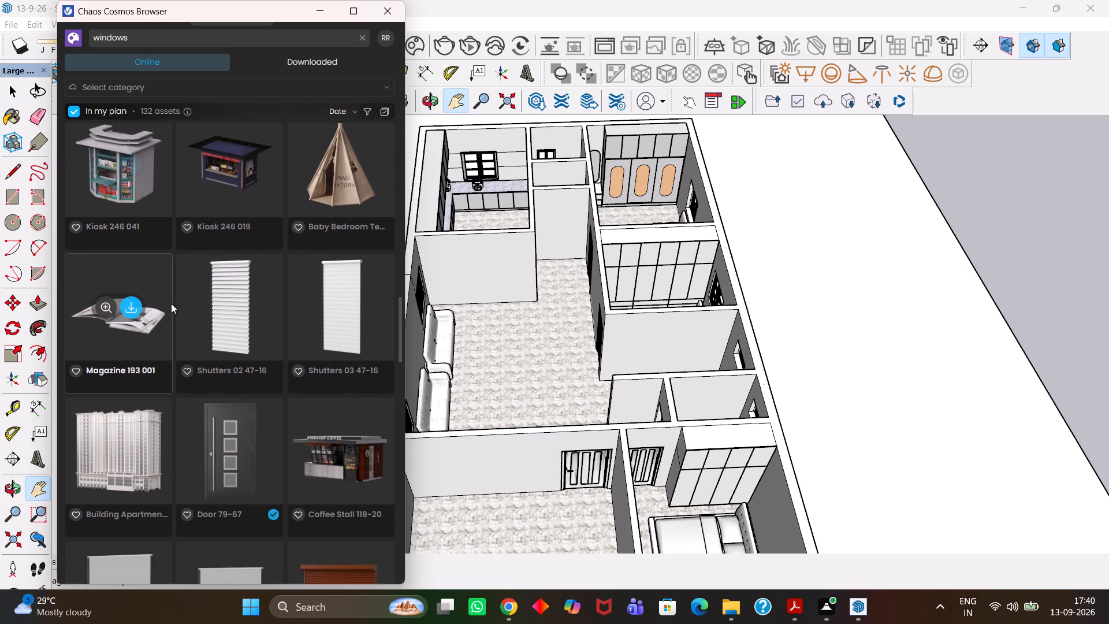
scroll(171, 303, down, 2)
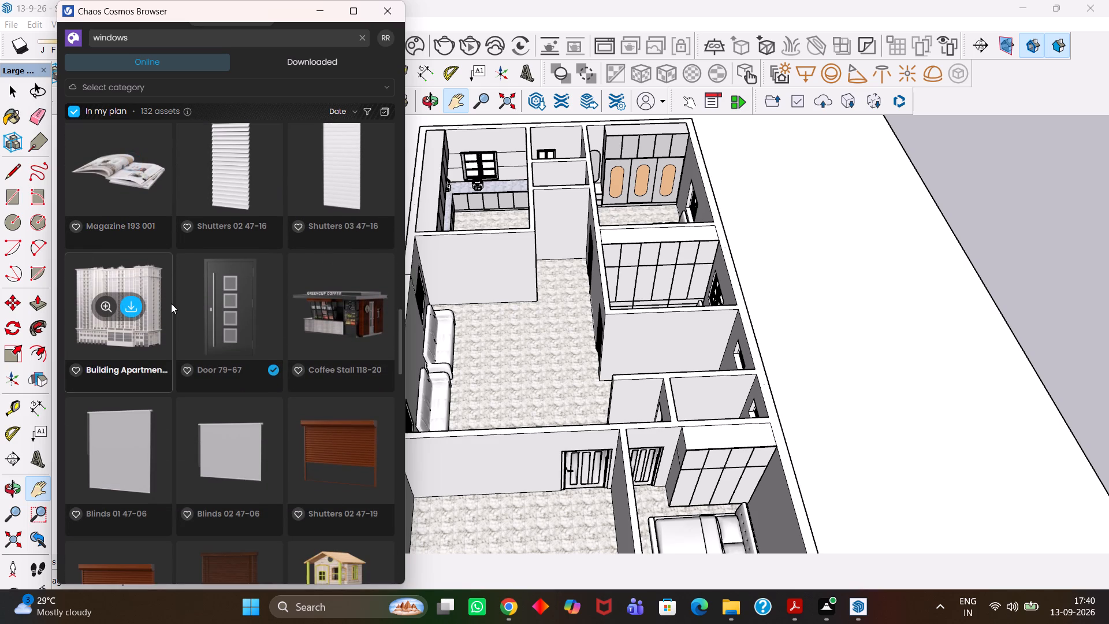
scroll(171, 303, down, 3)
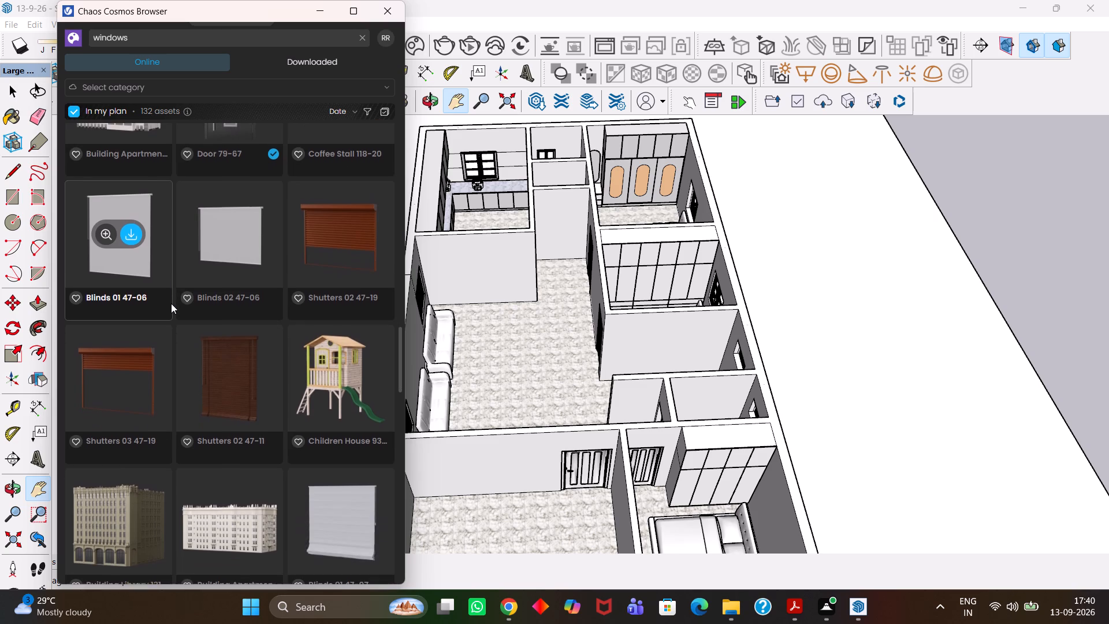
scroll(171, 303, down, 1)
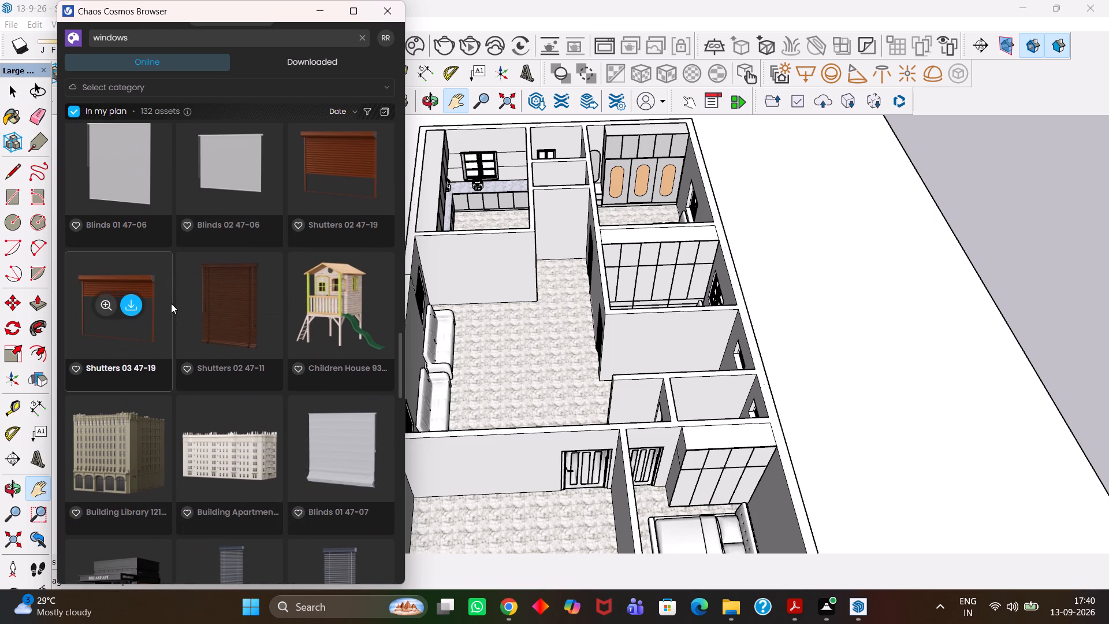
scroll(171, 303, down, 1)
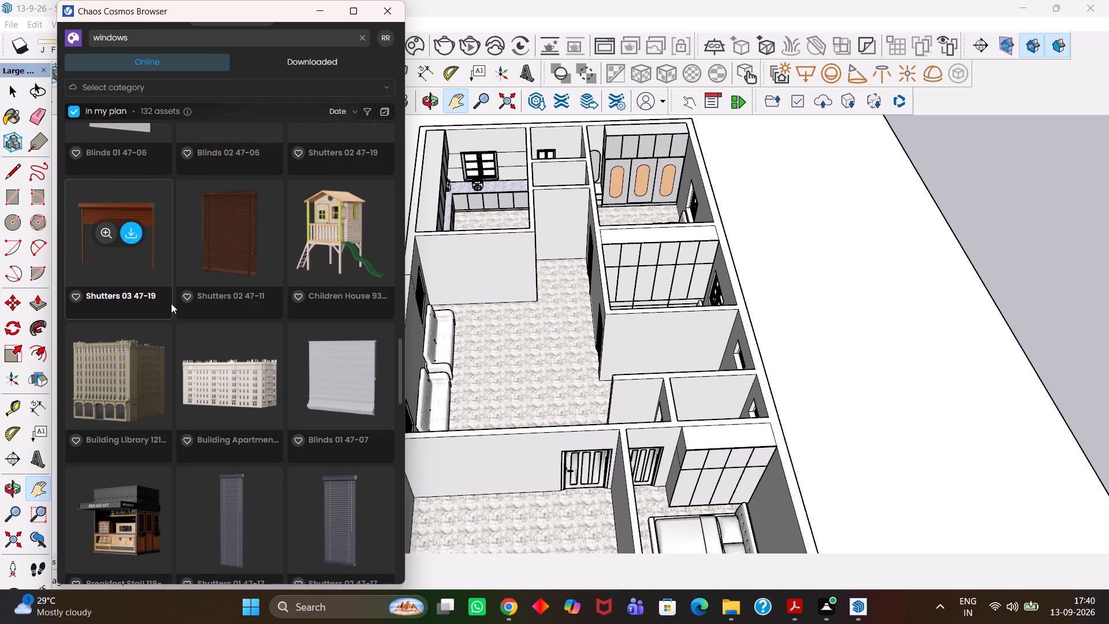
scroll(171, 303, up, 1)
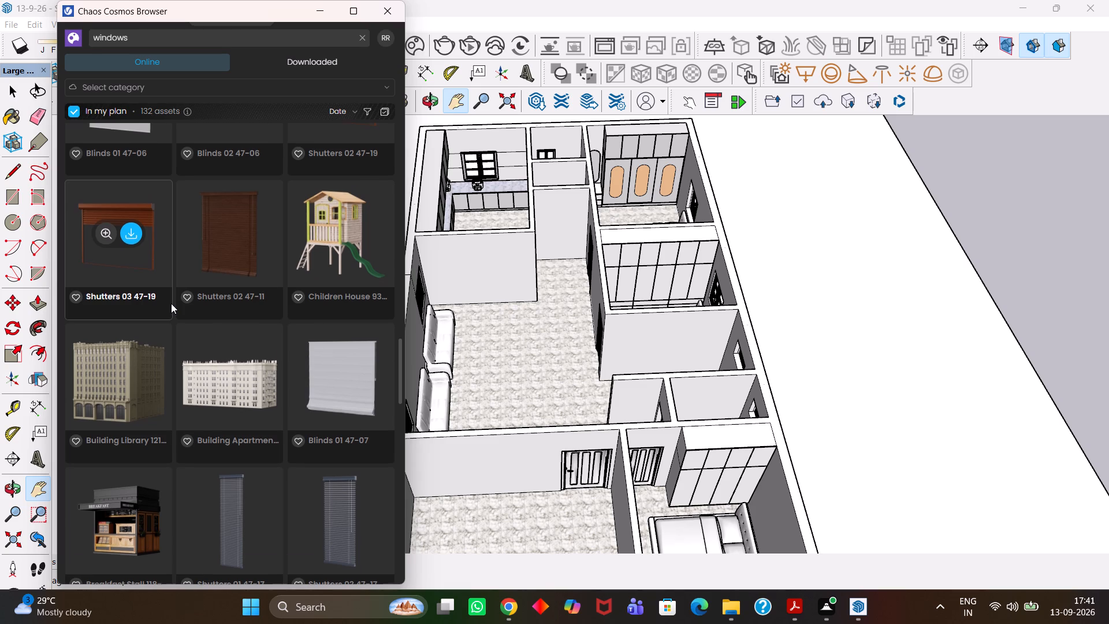
scroll(171, 303, down, 3)
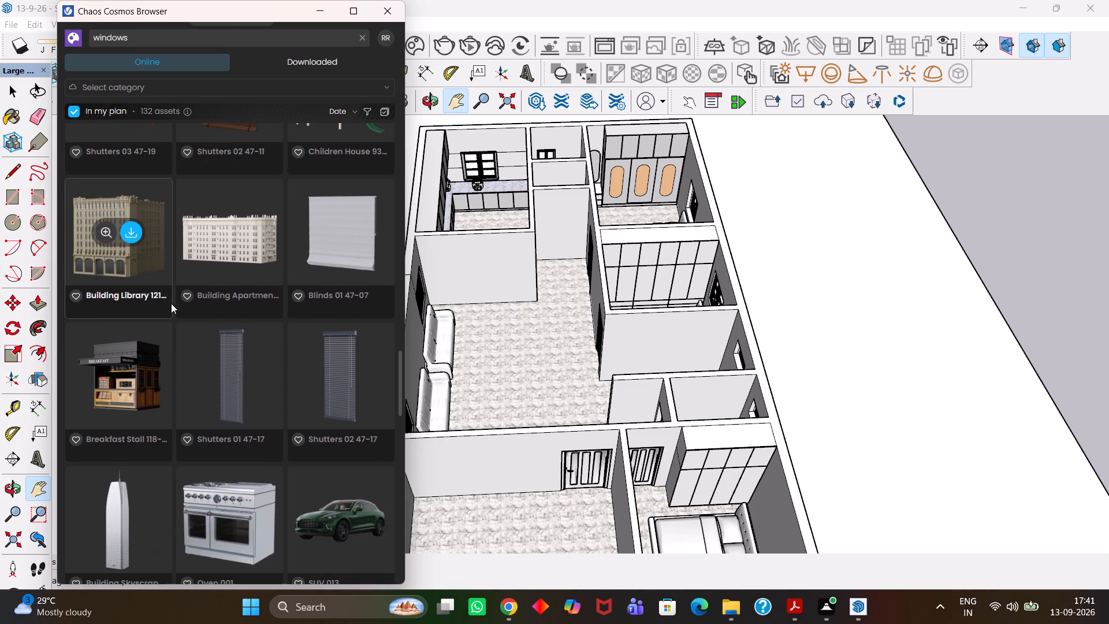
scroll(171, 303, down, 1)
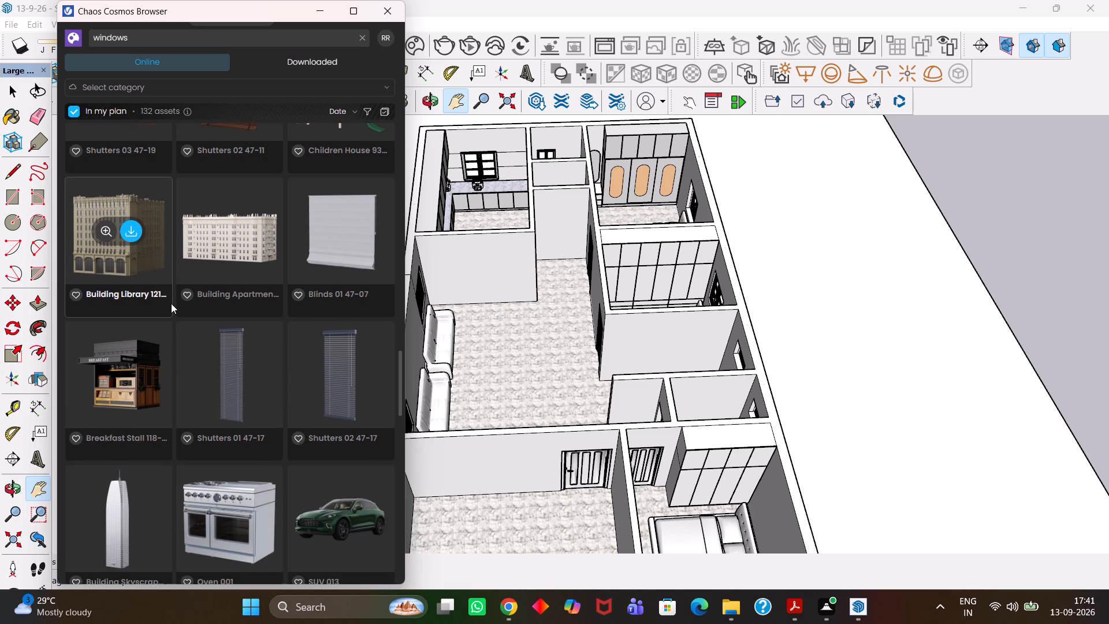
scroll(171, 303, down, 3)
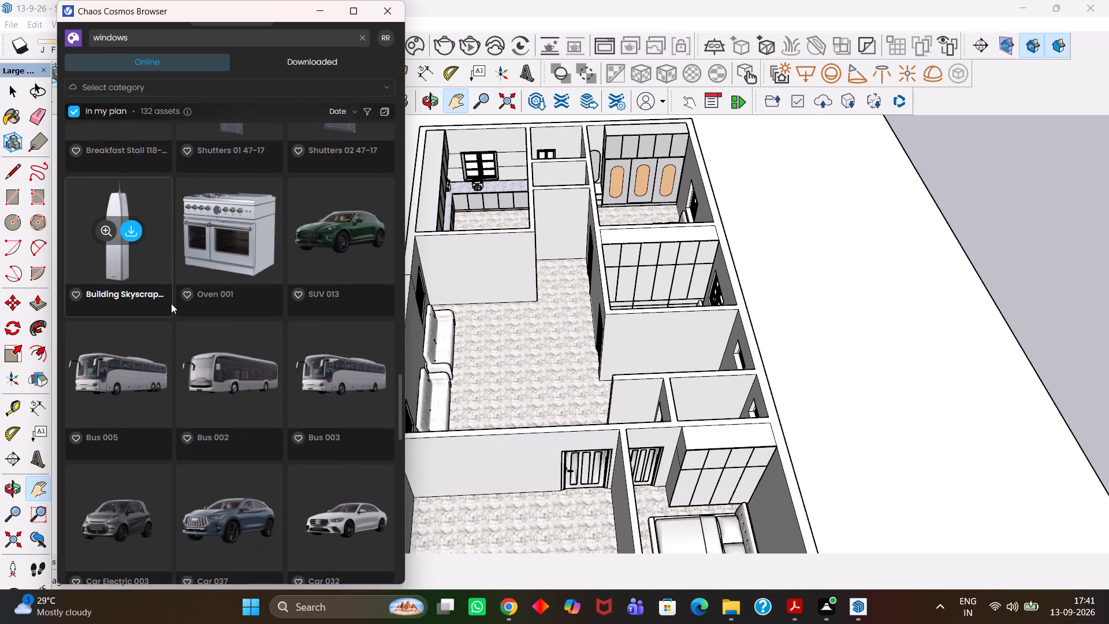
scroll(171, 303, down, 2)
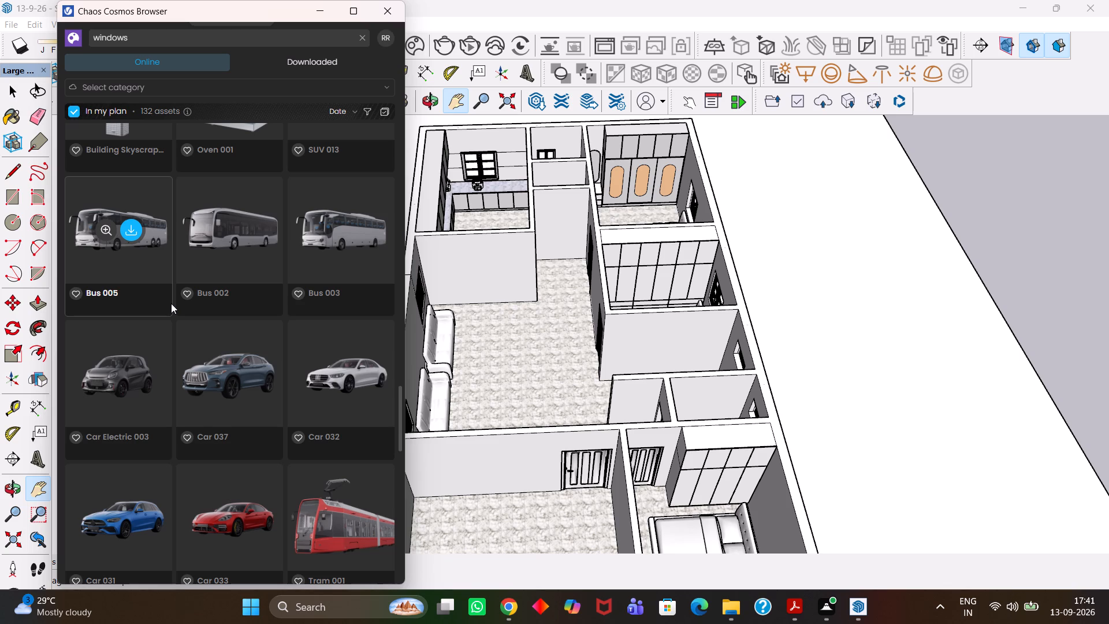
scroll(171, 303, down, 4)
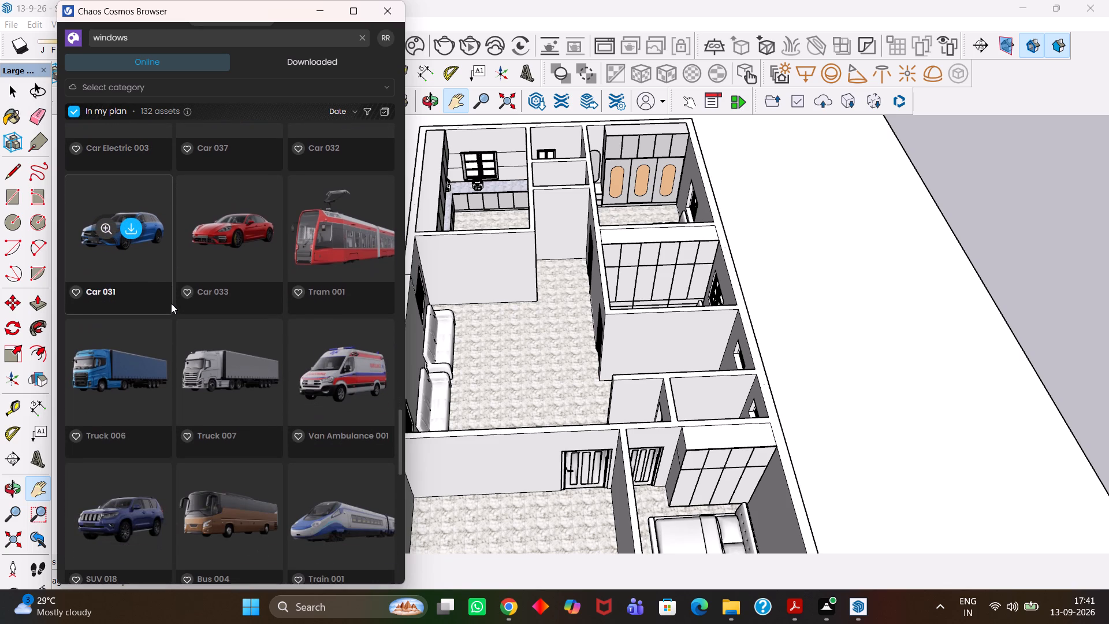
scroll(171, 303, down, 5)
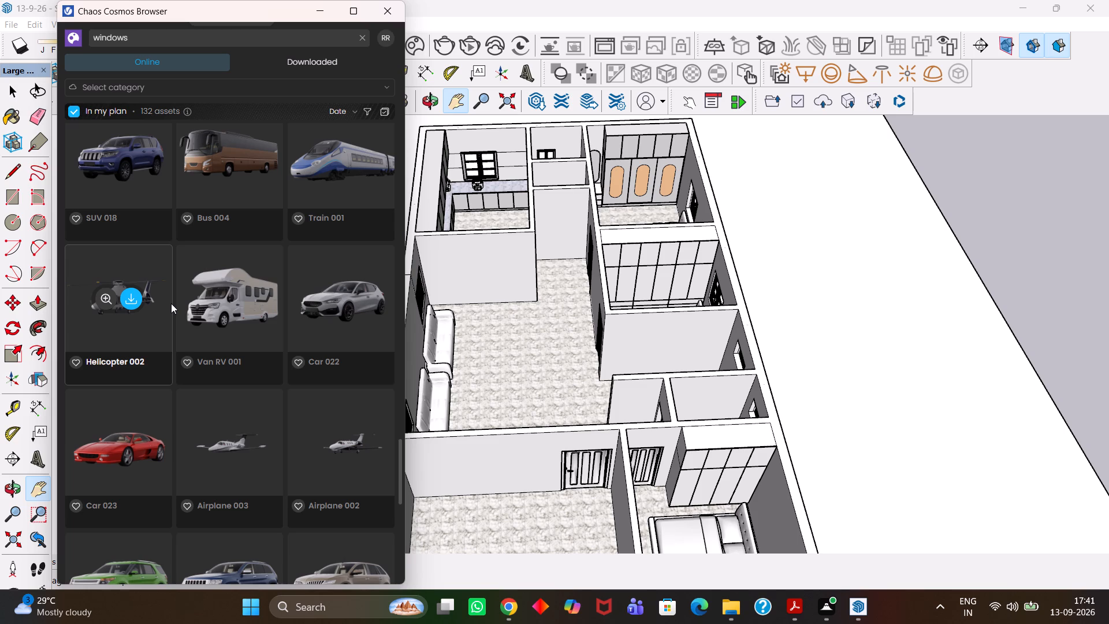
scroll(171, 303, down, 4)
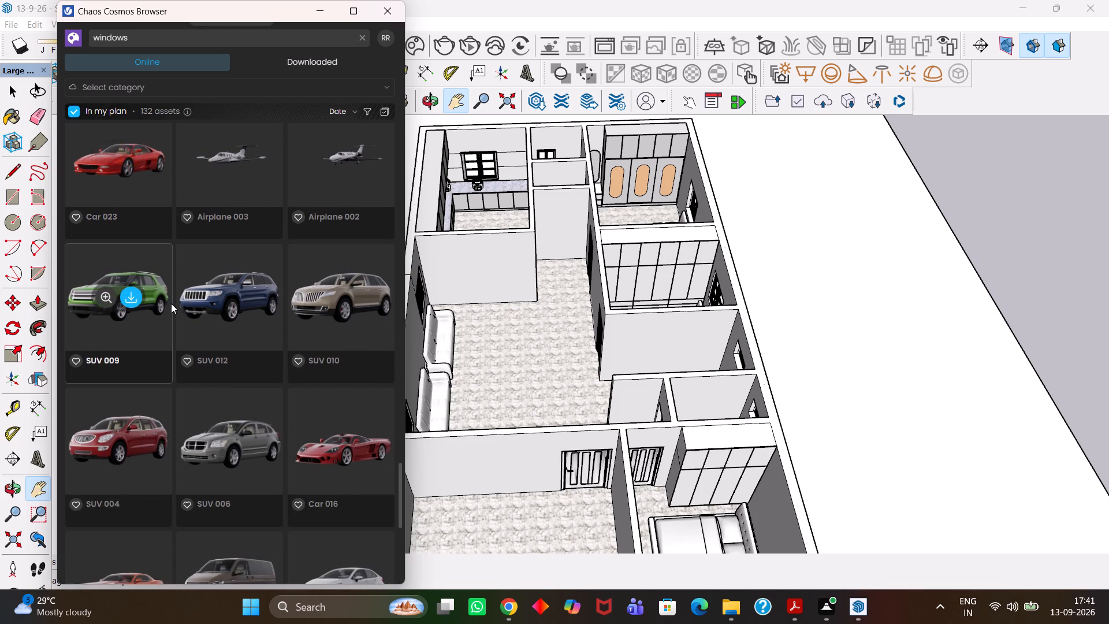
scroll(171, 303, down, 1)
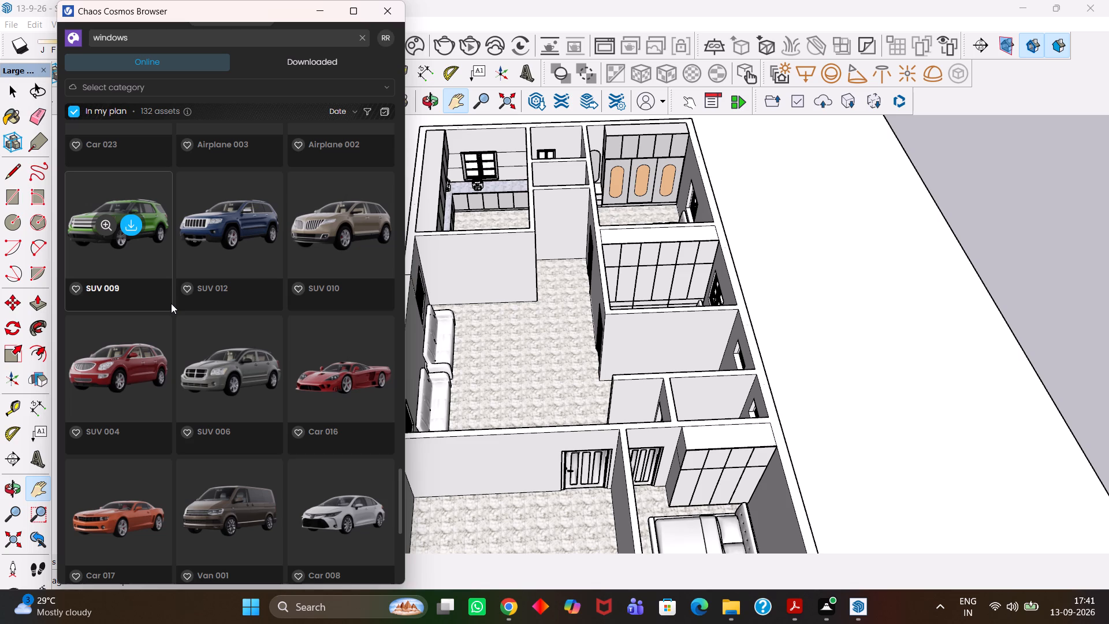
scroll(171, 303, down, 4)
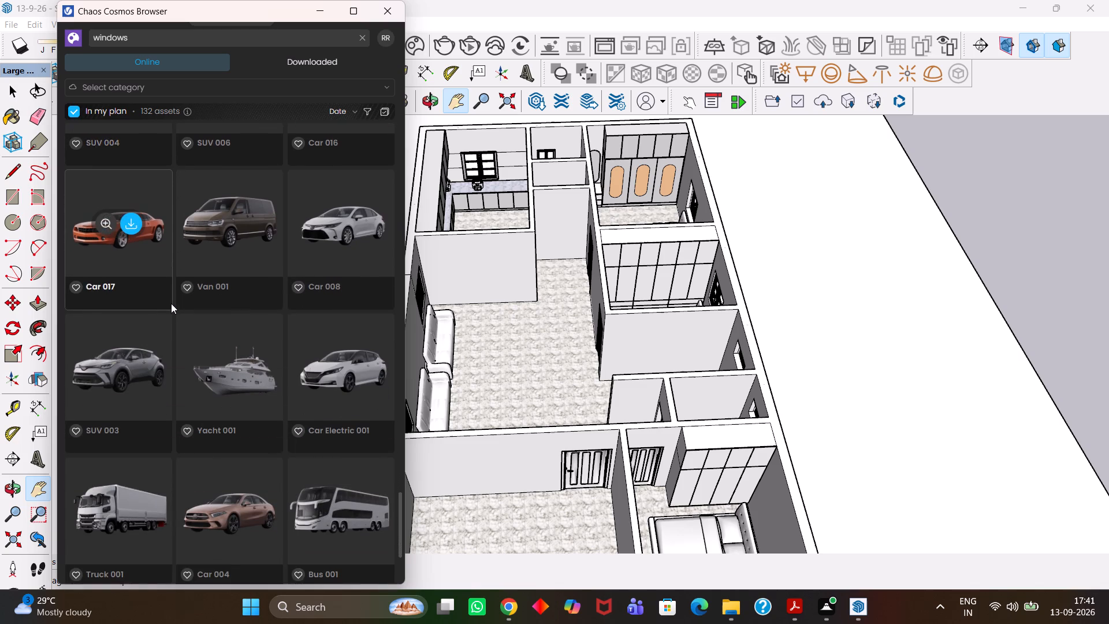
scroll(171, 303, down, 2)
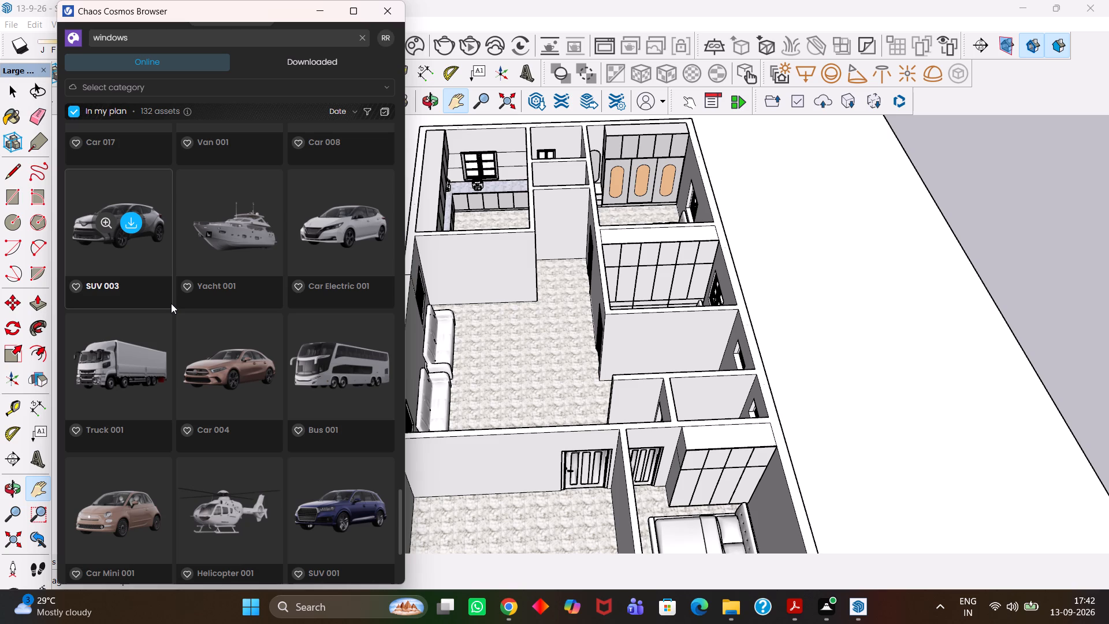
scroll(171, 303, down, 1)
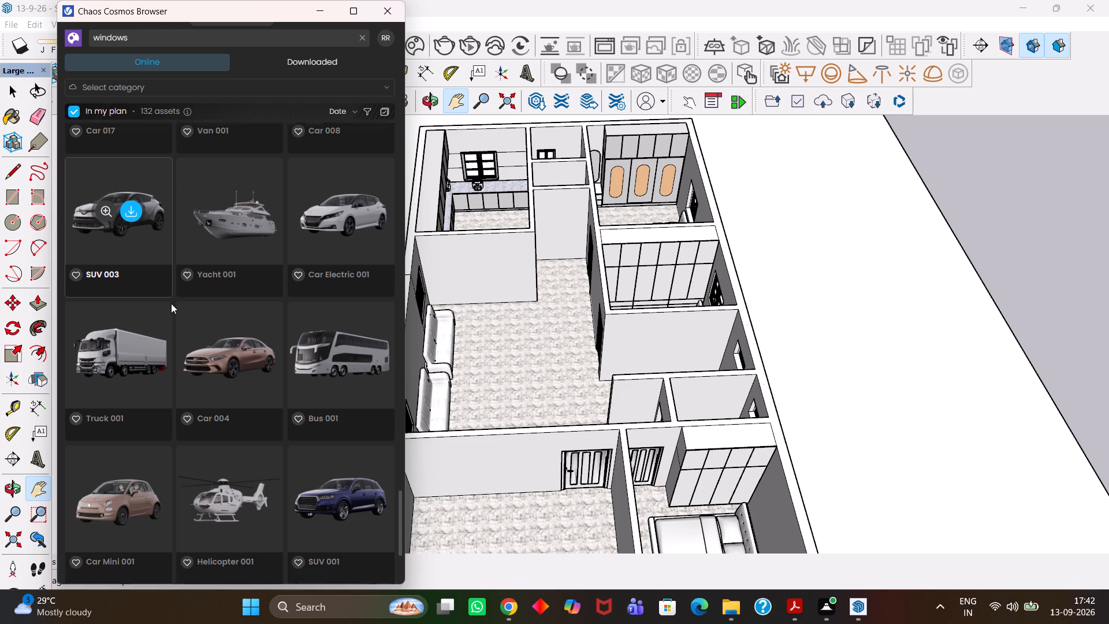
Look through the Cosmos "windows" assets to the end of the list and back for a model suited to the remaining openings.
scroll(171, 303, down, 2)
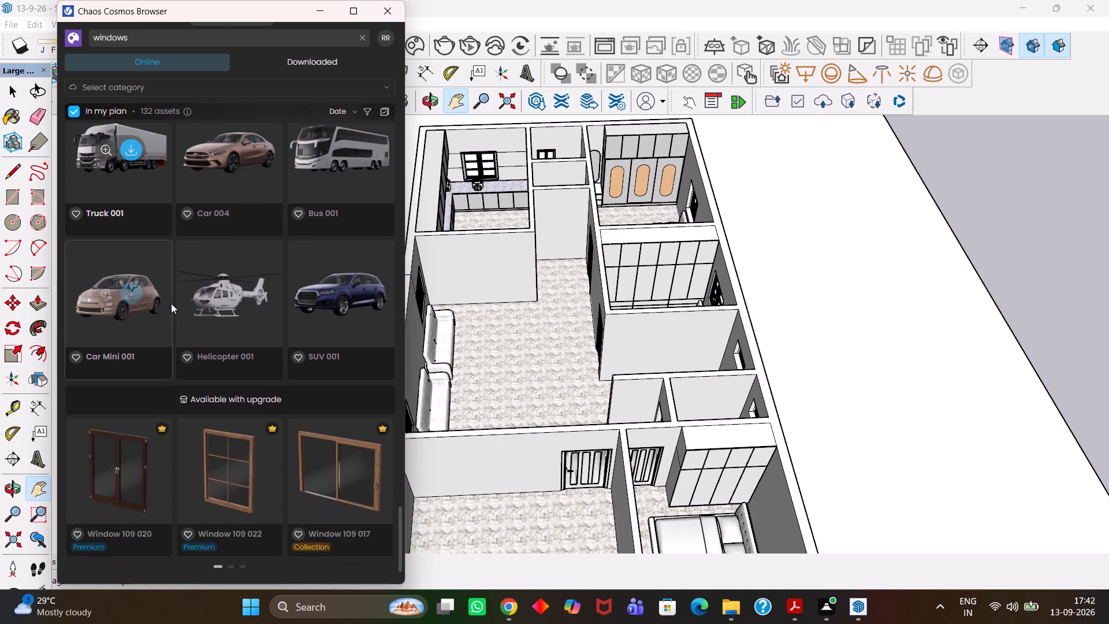
scroll(171, 303, down, 4)
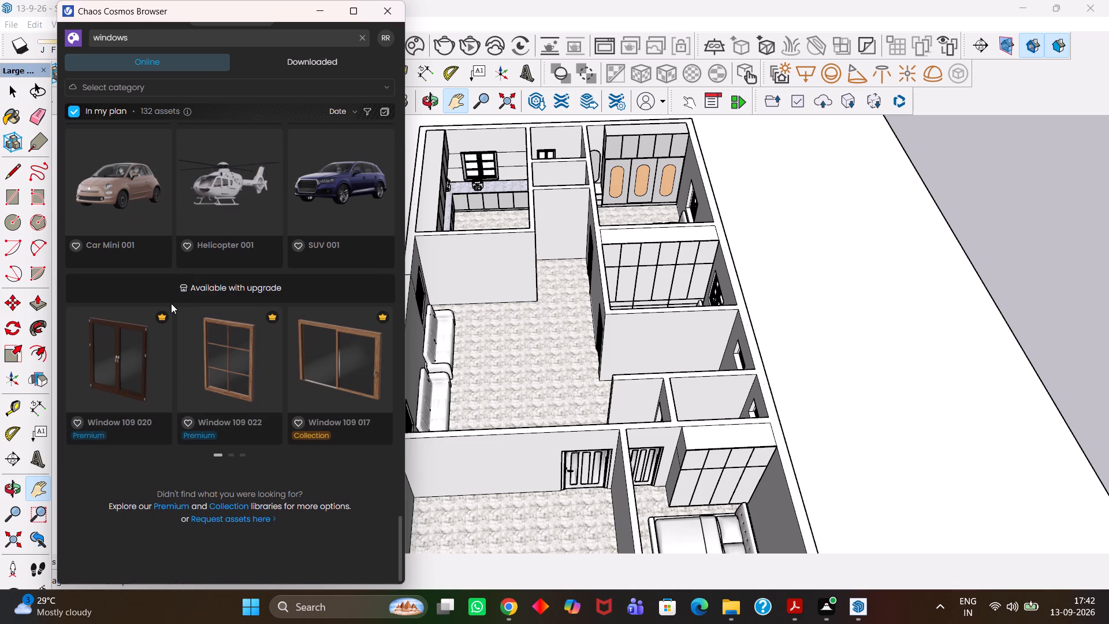
scroll(171, 303, down, 3)
scroll(136, 310, up, 2)
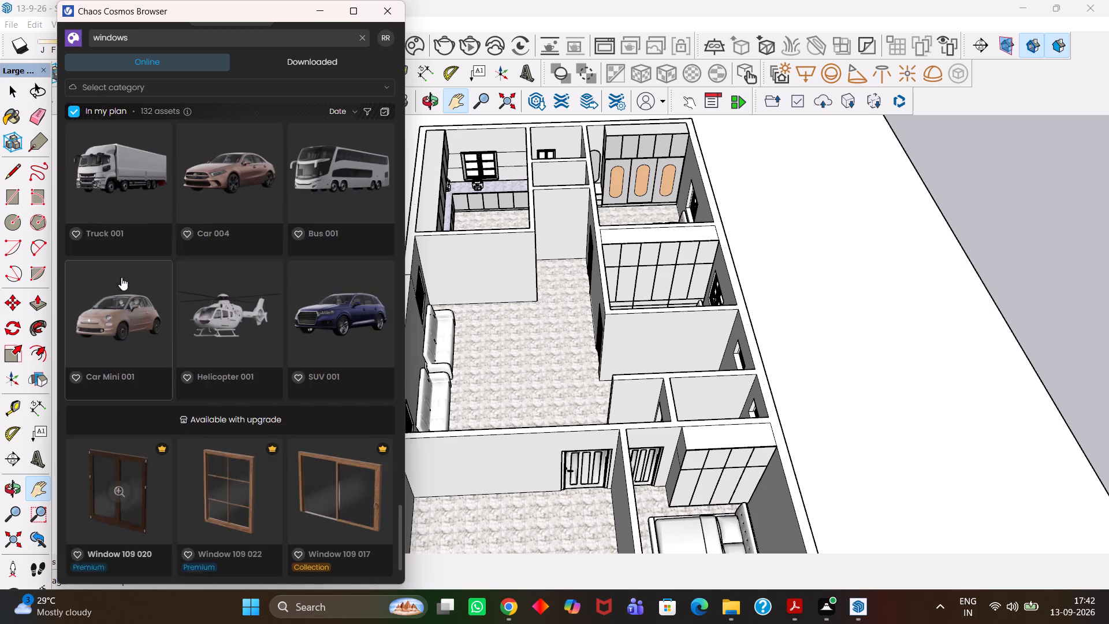
scroll(134, 305, up, 9)
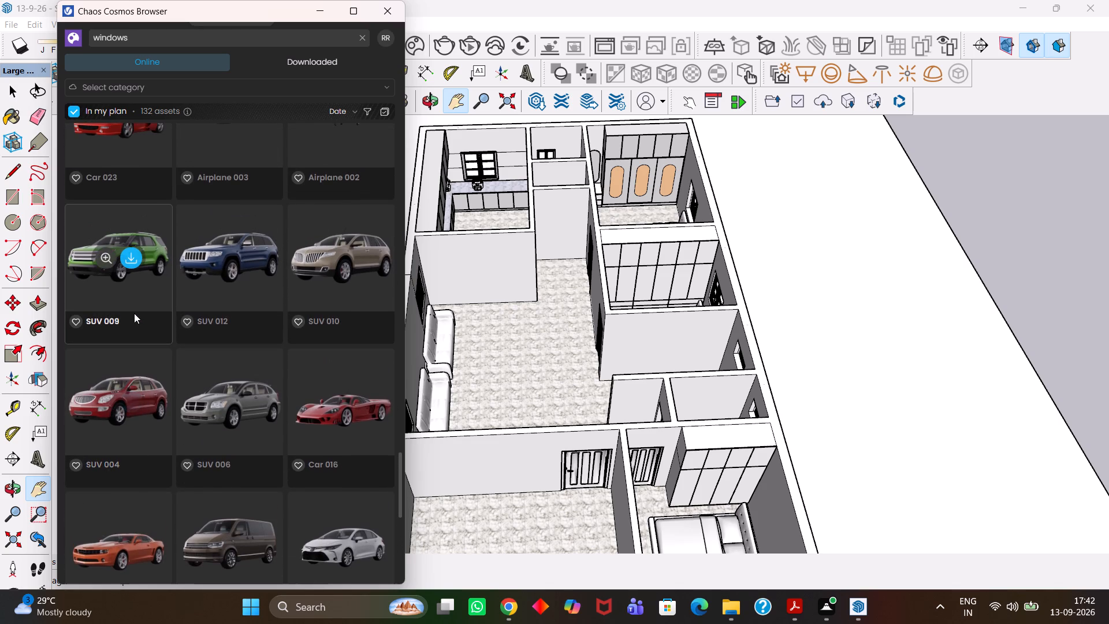
scroll(134, 313, up, 4)
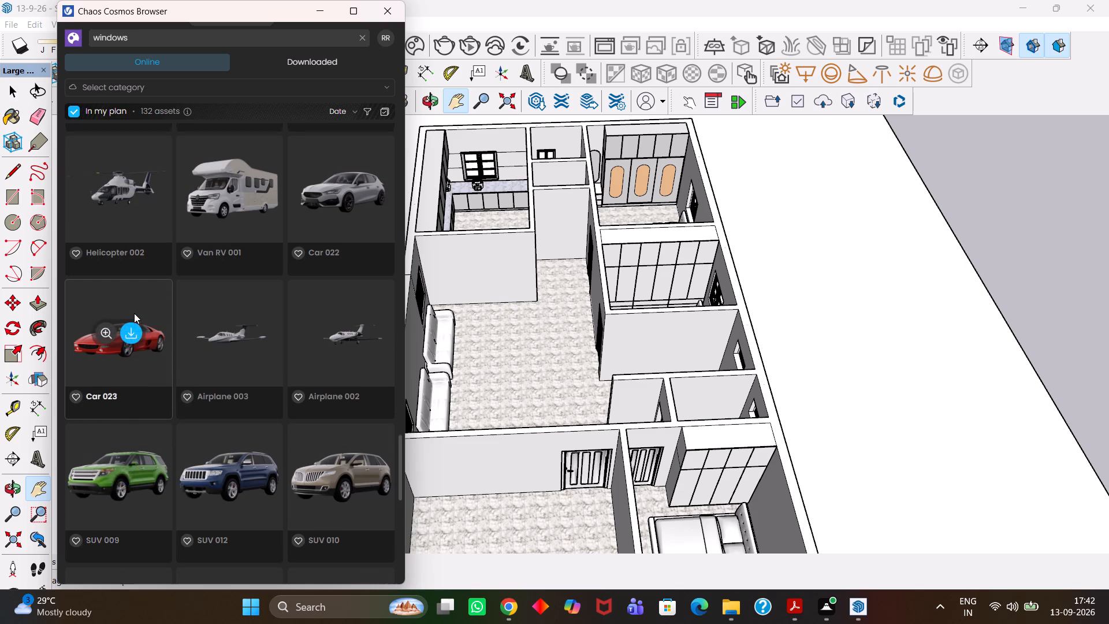
scroll(134, 313, up, 12)
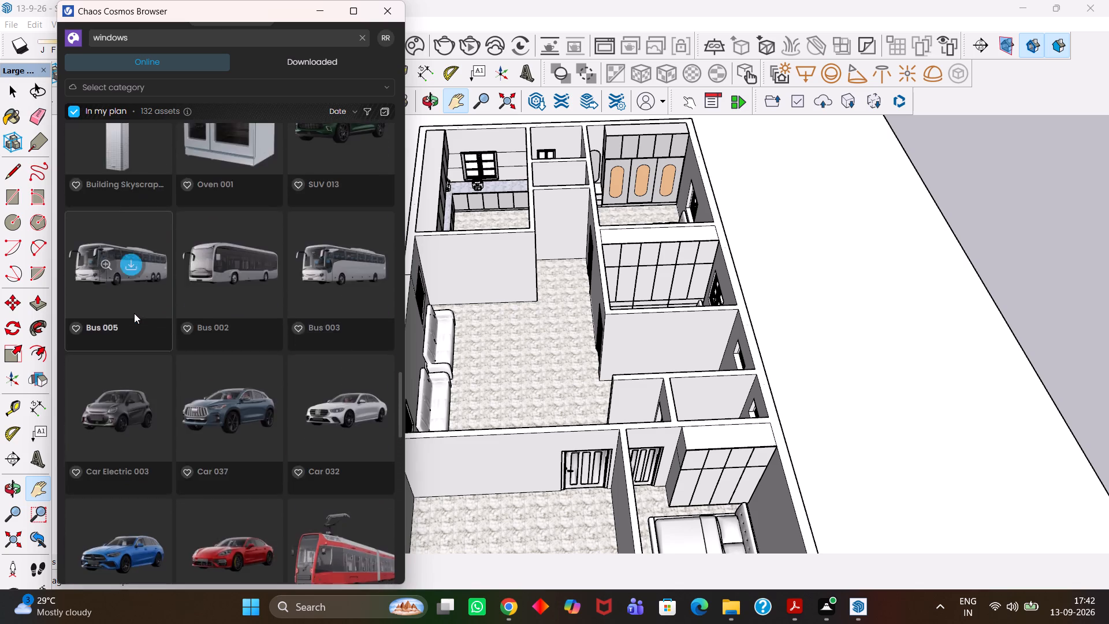
scroll(134, 313, up, 9)
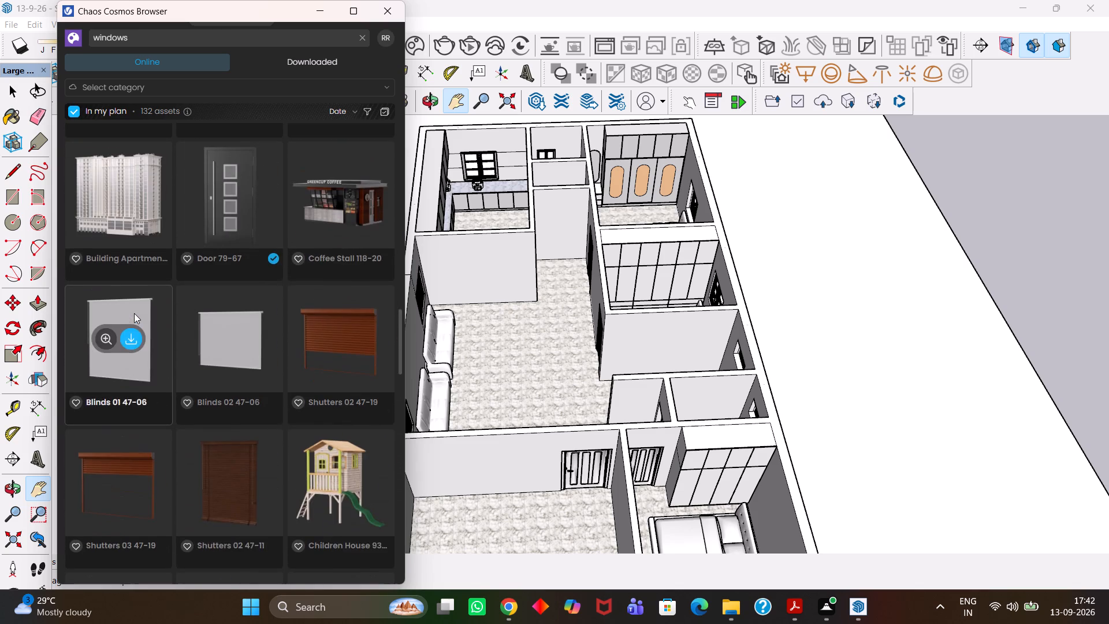
scroll(134, 313, up, 11)
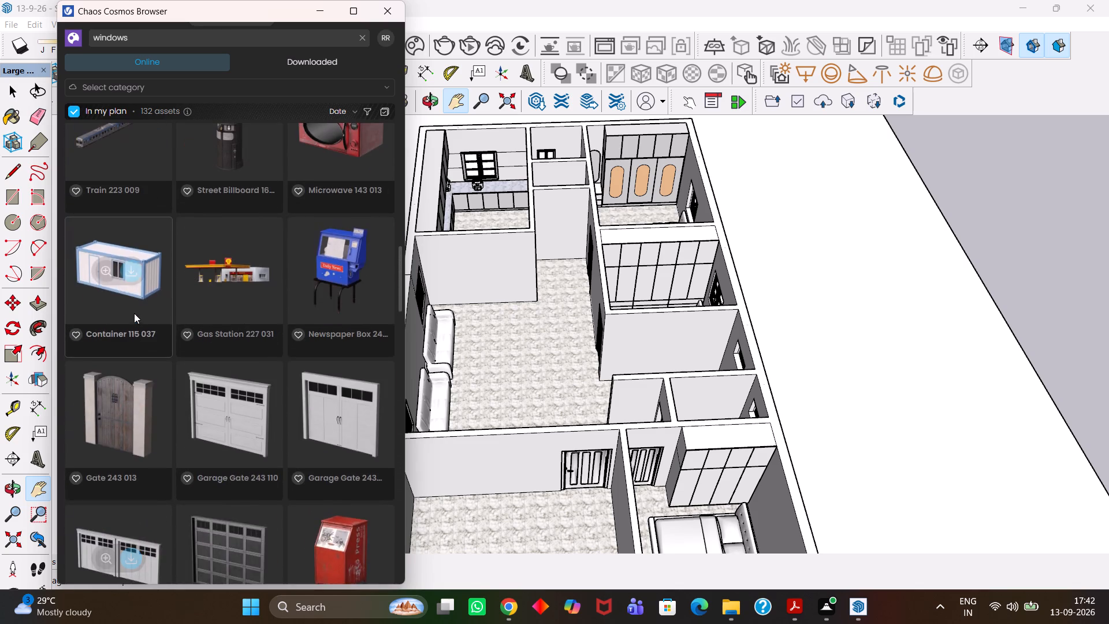
scroll(134, 313, up, 11)
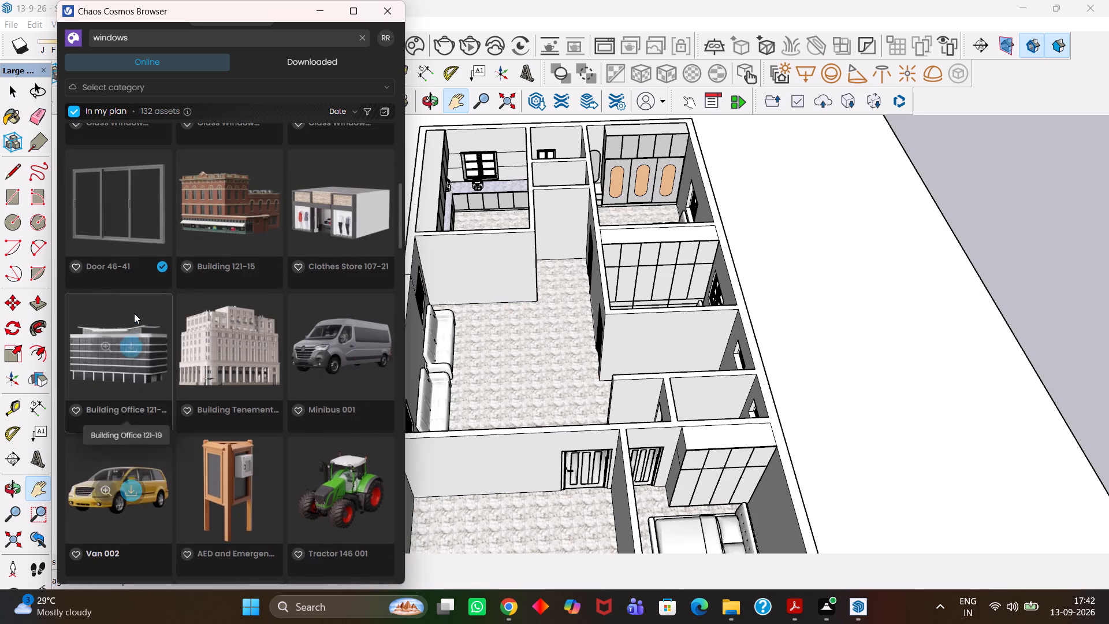
scroll(134, 313, up, 13)
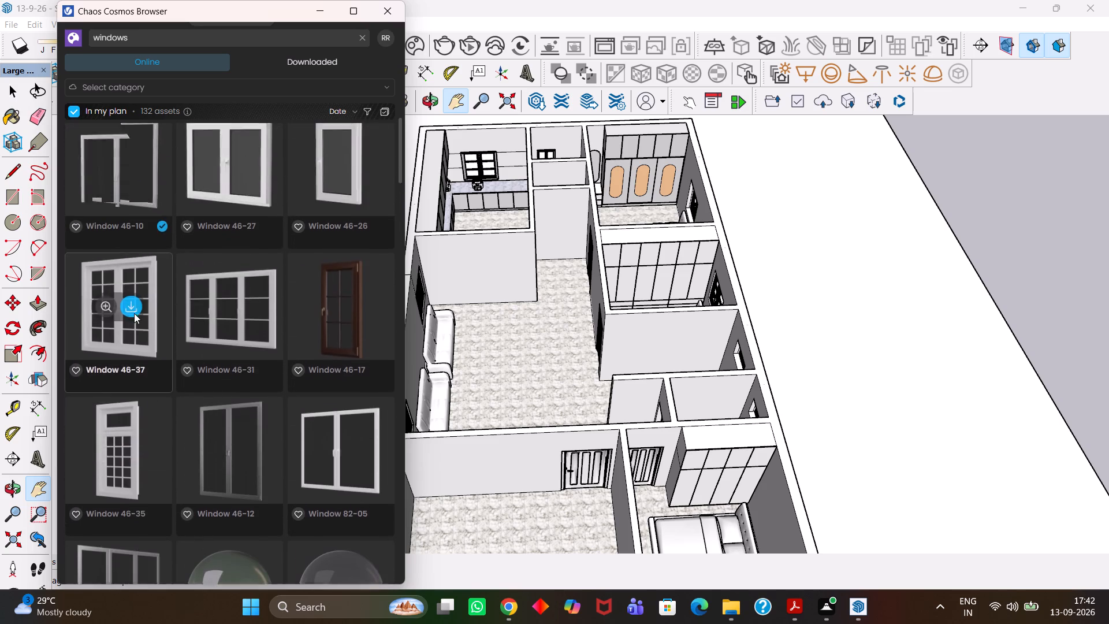
scroll(134, 313, up, 3)
scroll(133, 339, down, 6)
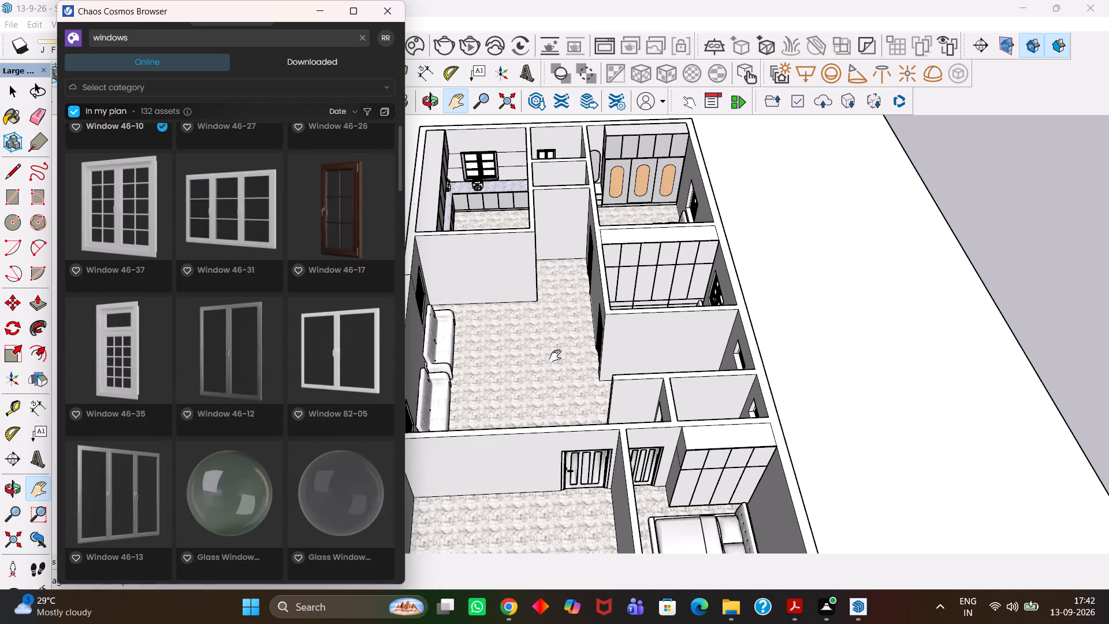
scroll(474, 361, down, 2)
scroll(76, 292, up, 5)
scroll(139, 292, up, 1)
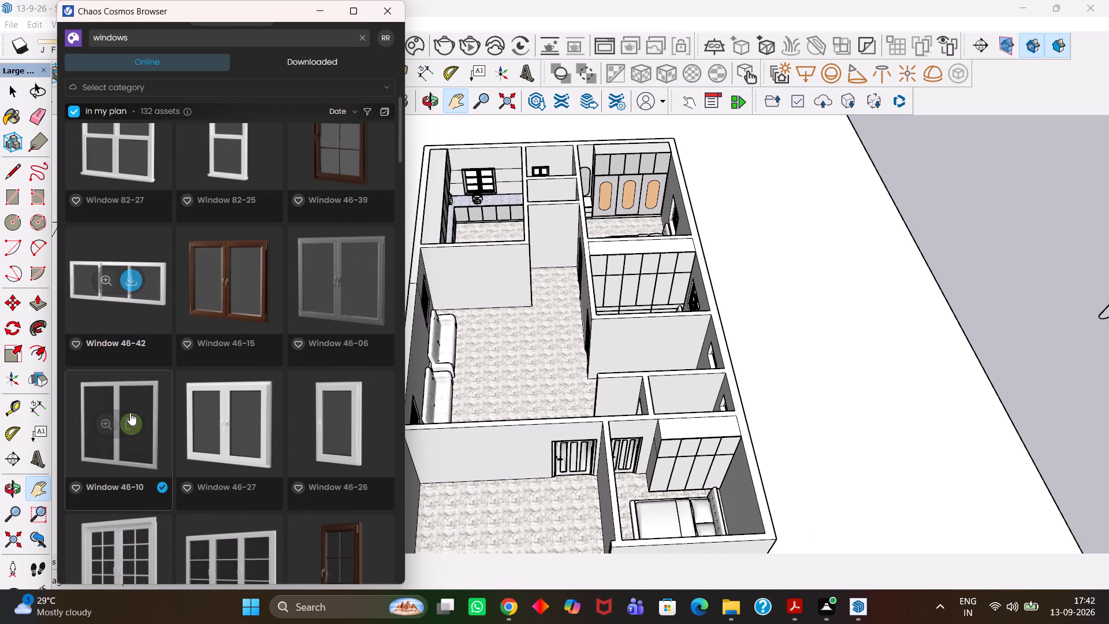
Insert the Cosmos model Window 46-10 and place it on the open ground beside the house.
double_click(135, 420)
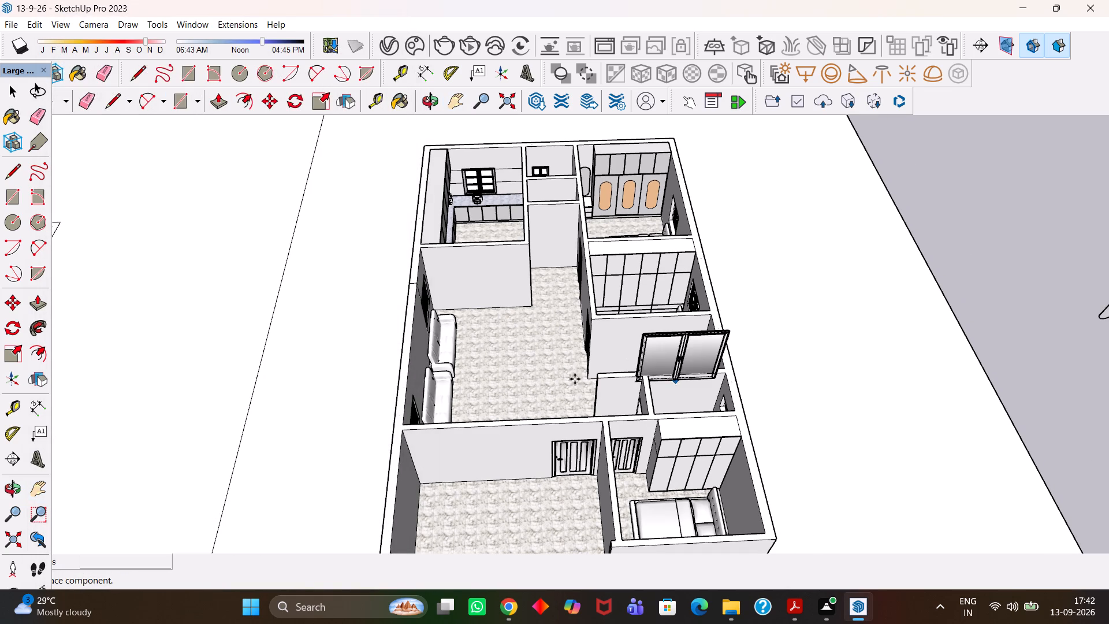
click(278, 362)
Delete the glass faces from both panes inside the Window 46-10 component, leaving its frame and handle, and close the component.
scroll(278, 362, up, 6)
key(h)
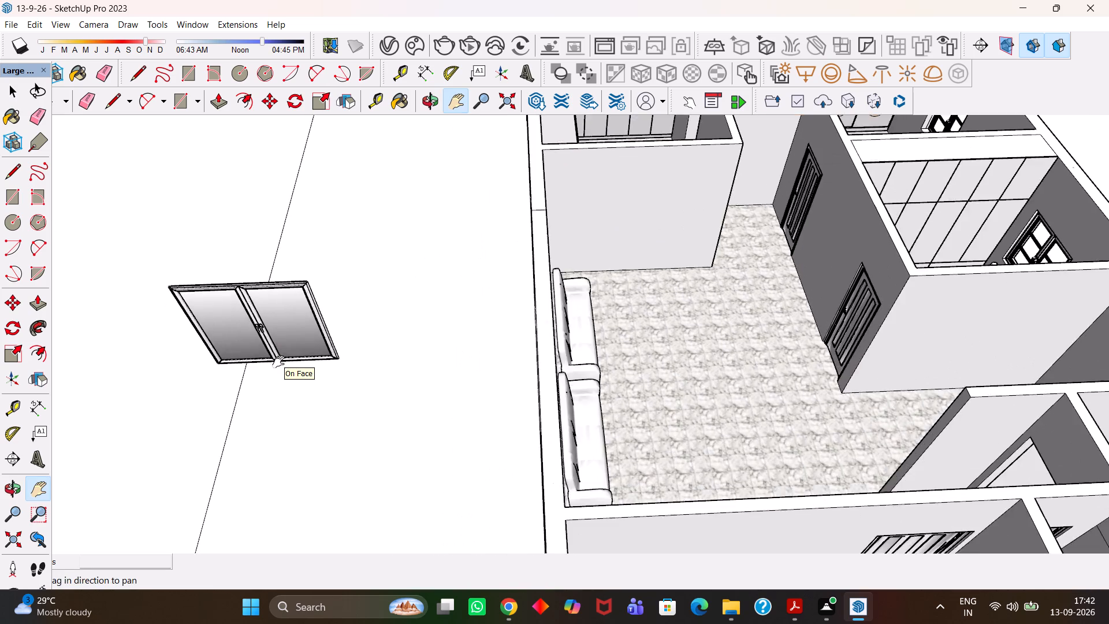
scroll(278, 362, up, 1)
drag(266, 356, 343, 352)
key(space)
click(310, 340)
double_click(310, 340)
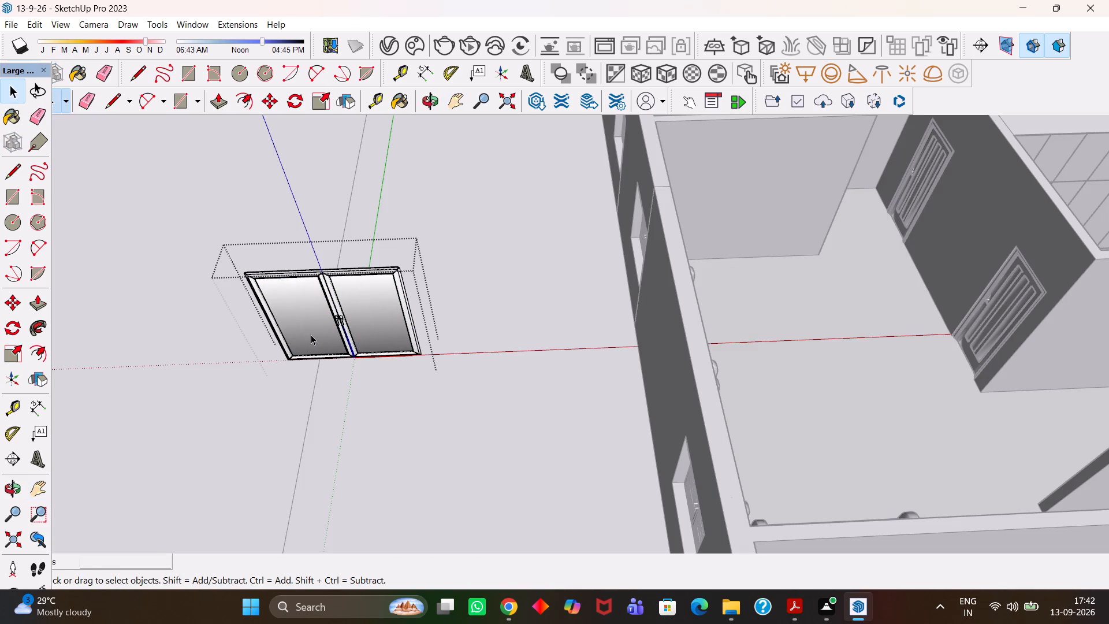
click(311, 334)
key(Delete)
click(311, 330)
key(Delete)
click(312, 326)
key(Delete)
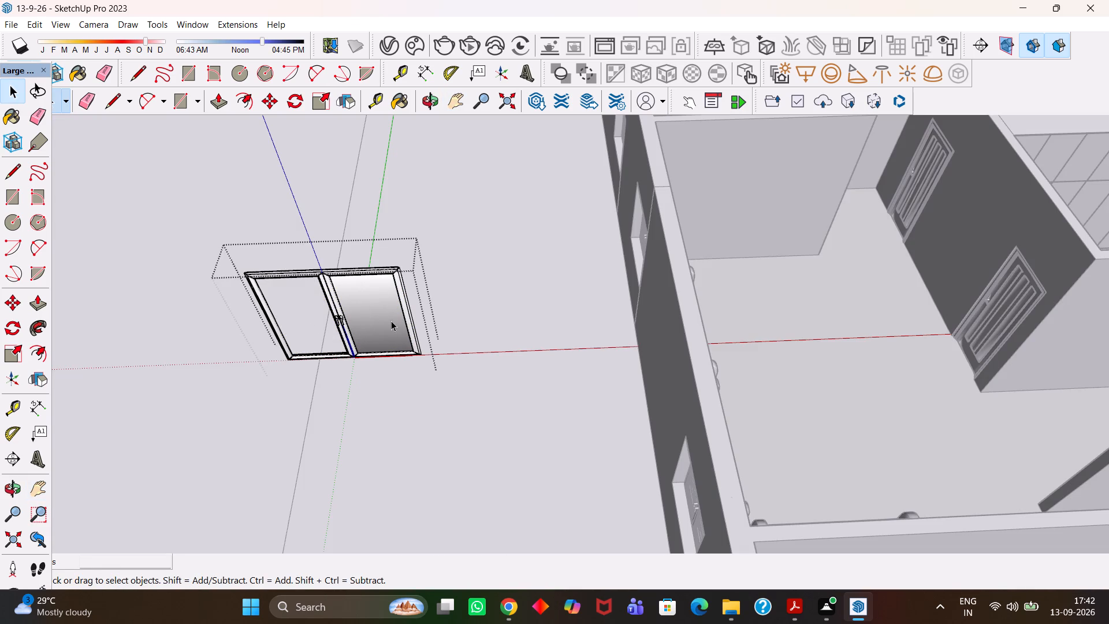
click(392, 321)
key(Delete)
click(385, 314)
key(Delete)
click(129, 219)
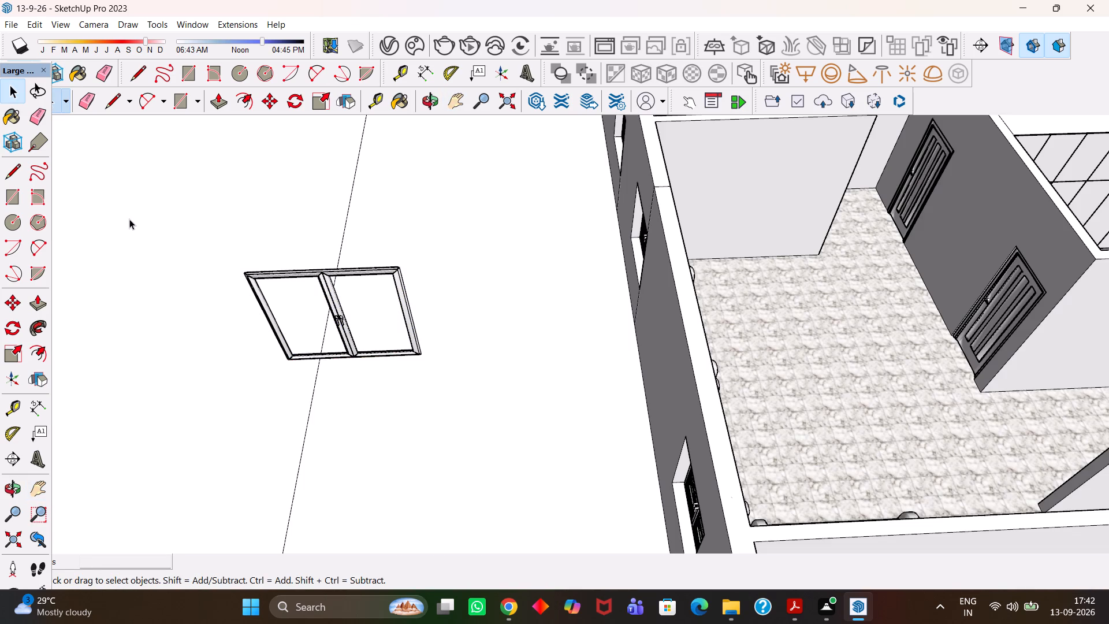
Rotate the Window 46-10 frame horizontally by about a quarter turn around its bottom corner, lining it up with the house's long wall.
key(h)
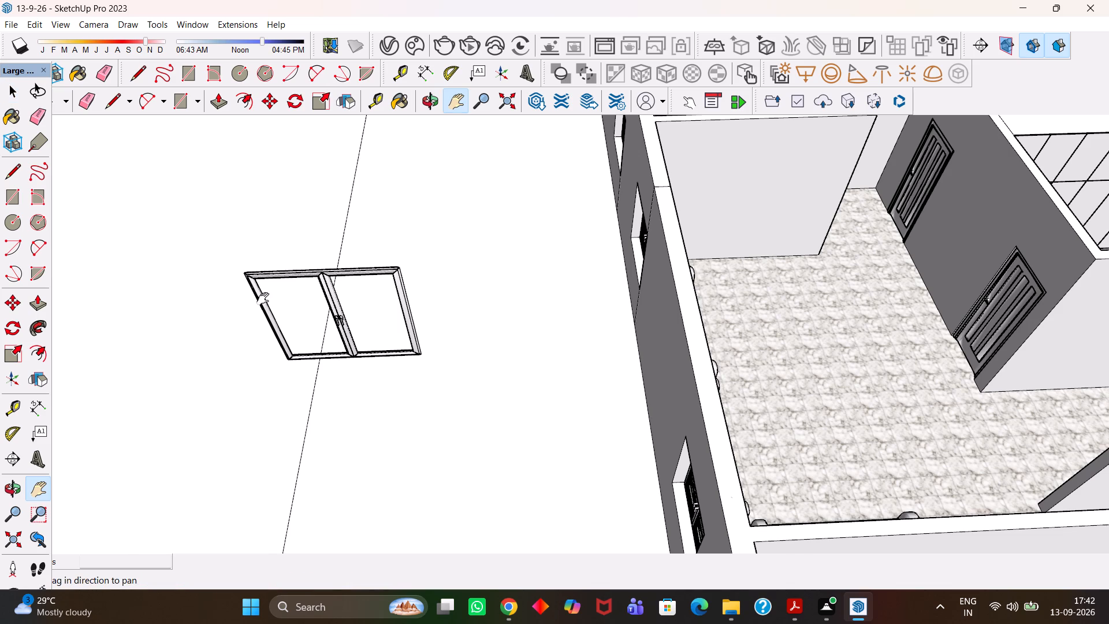
drag(263, 299, 436, 291)
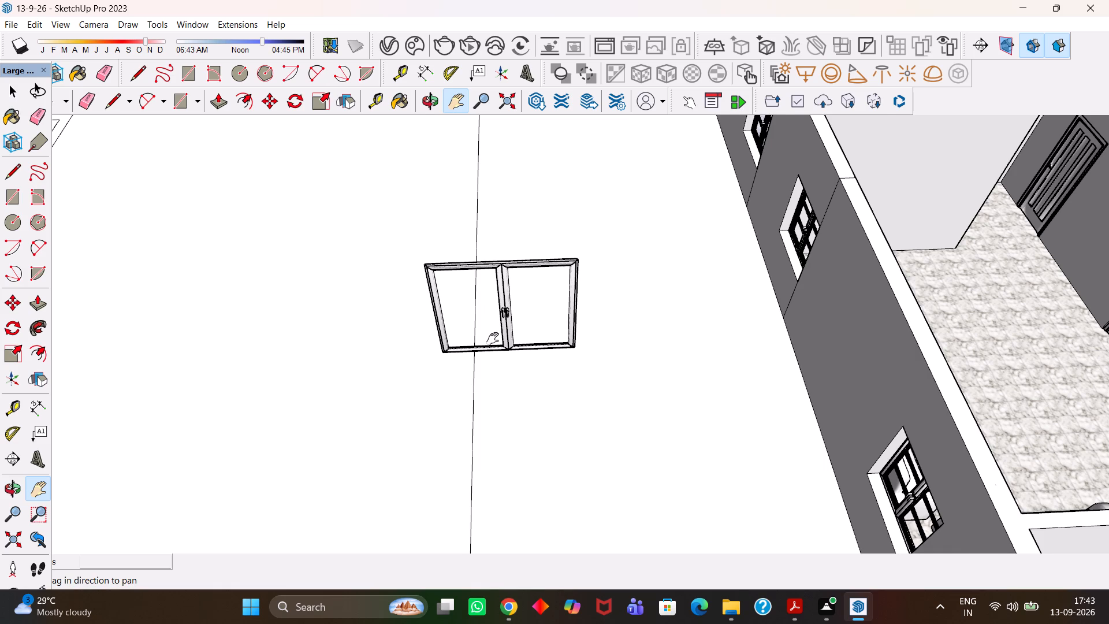
scroll(493, 339, up, 1)
scroll(493, 339, down, 2)
middle_drag(493, 341, 490, 362)
scroll(490, 362, up, 2)
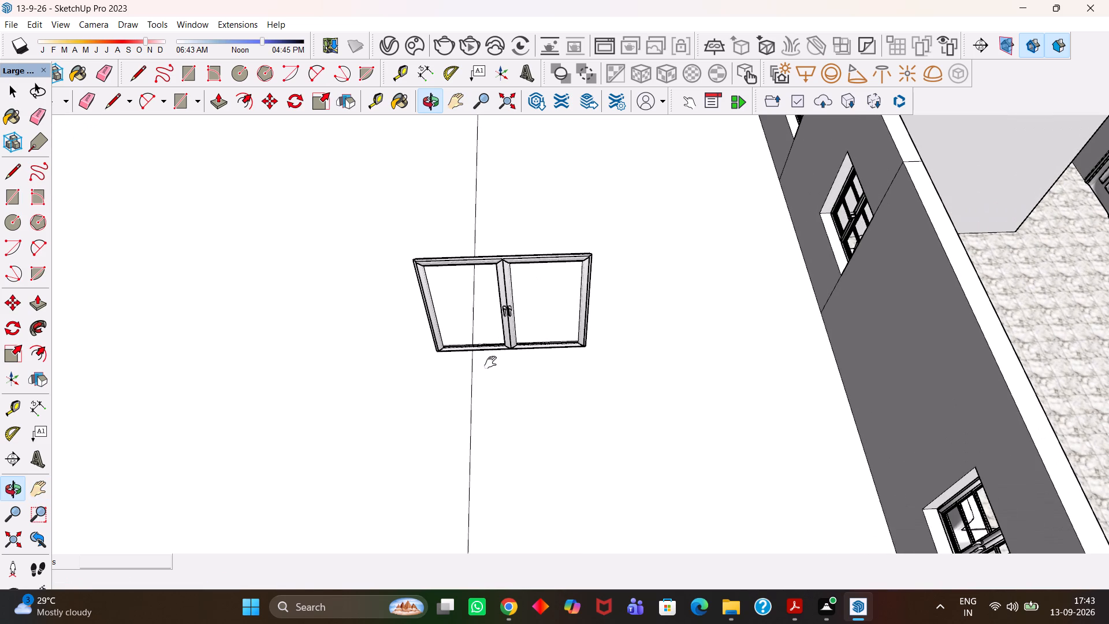
key(space)
click(507, 341)
scroll(508, 341, up, 1)
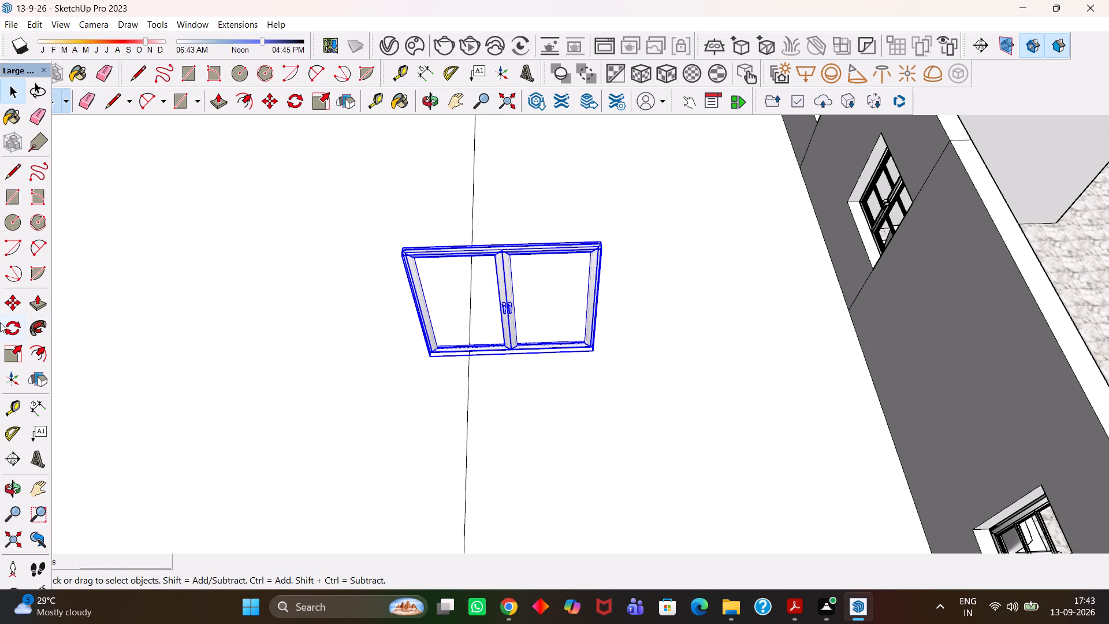
click(15, 323)
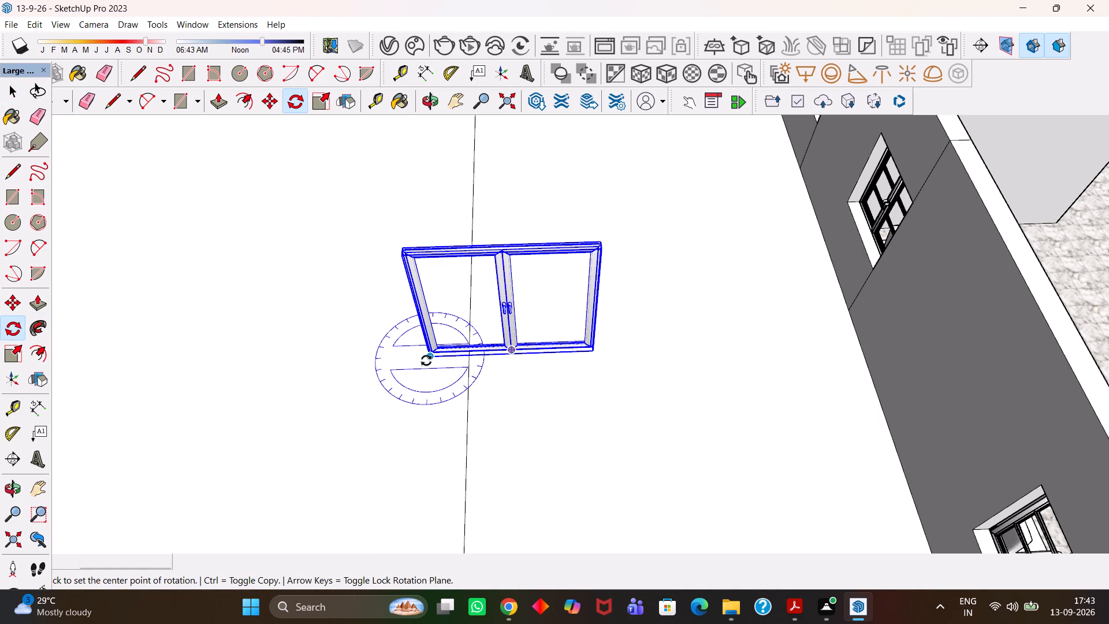
click(426, 361)
click(366, 359)
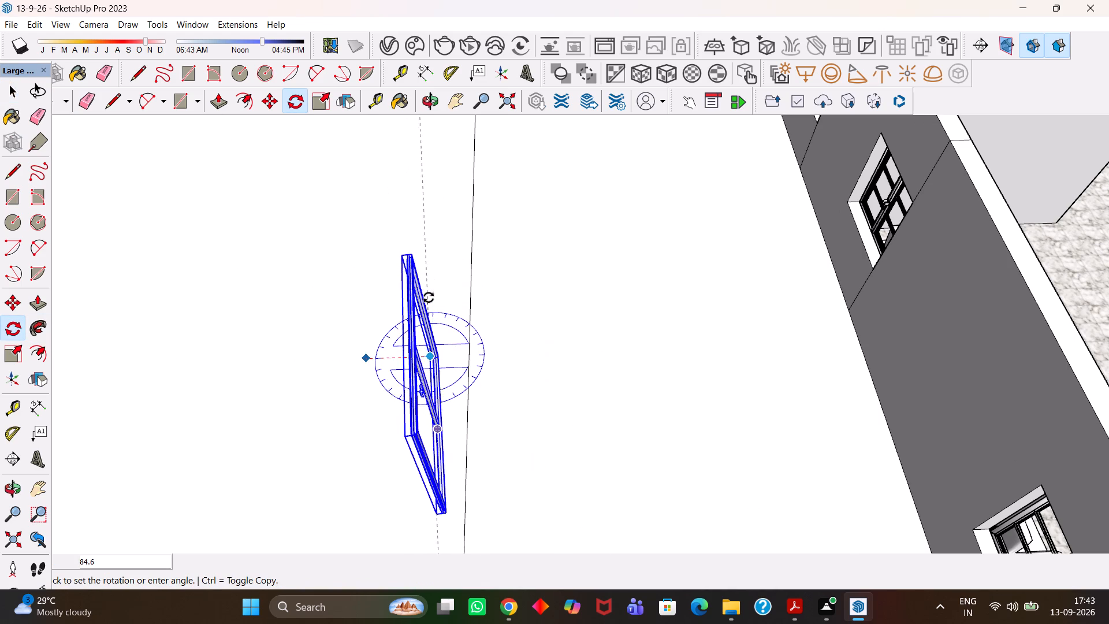
click(434, 299)
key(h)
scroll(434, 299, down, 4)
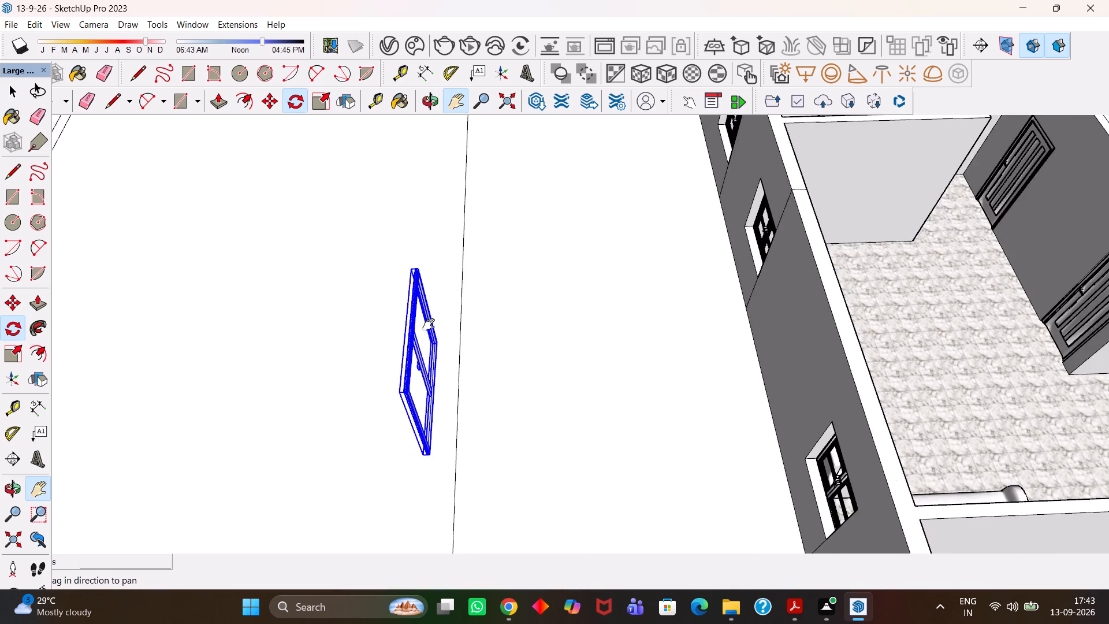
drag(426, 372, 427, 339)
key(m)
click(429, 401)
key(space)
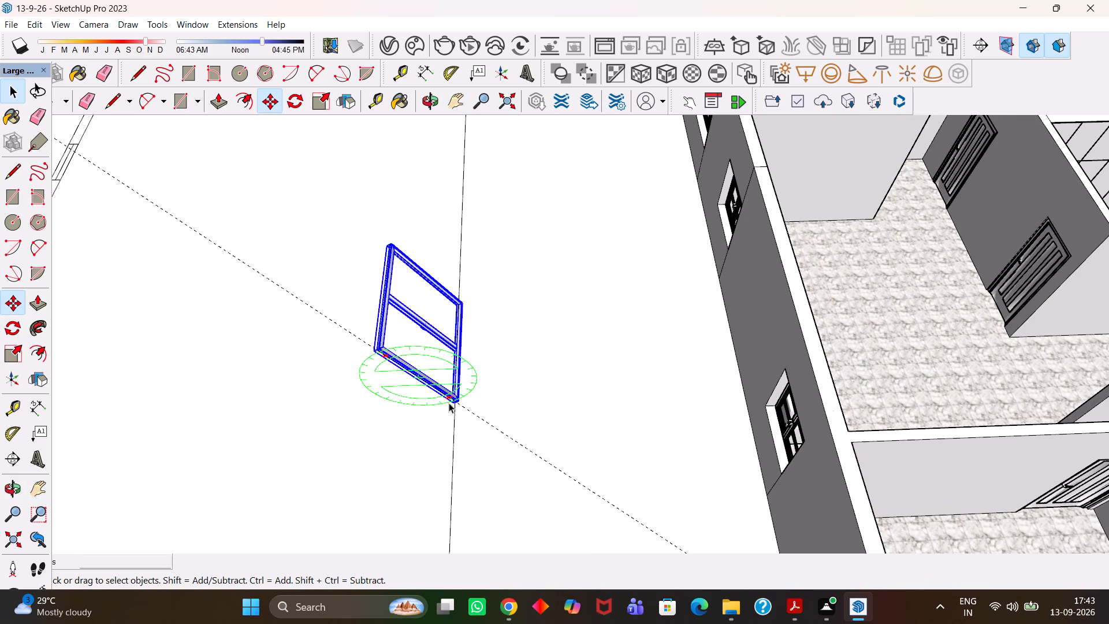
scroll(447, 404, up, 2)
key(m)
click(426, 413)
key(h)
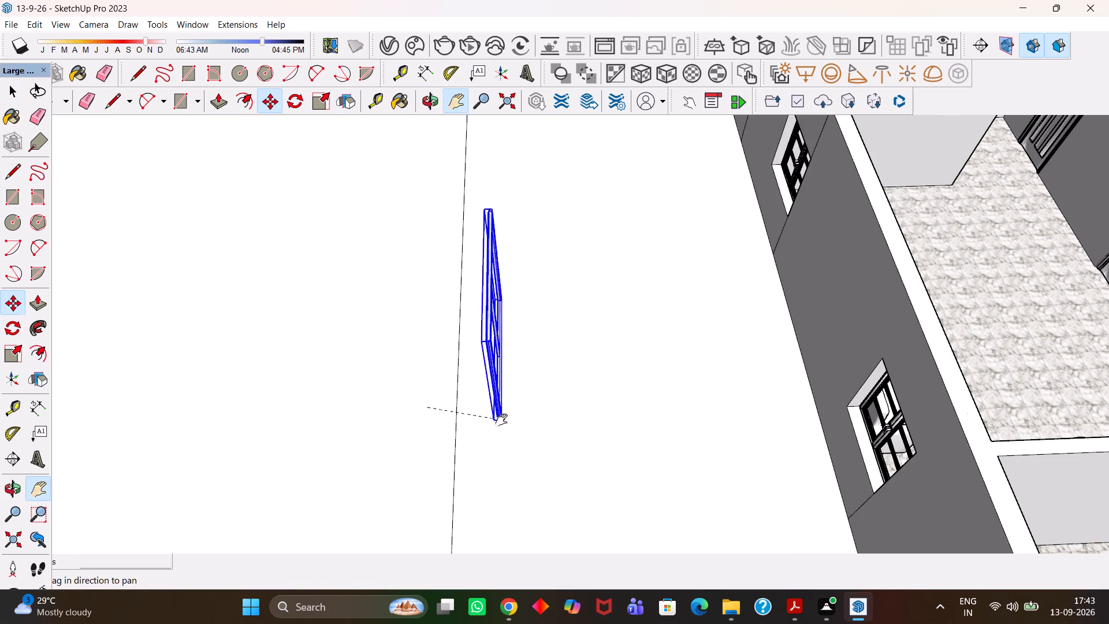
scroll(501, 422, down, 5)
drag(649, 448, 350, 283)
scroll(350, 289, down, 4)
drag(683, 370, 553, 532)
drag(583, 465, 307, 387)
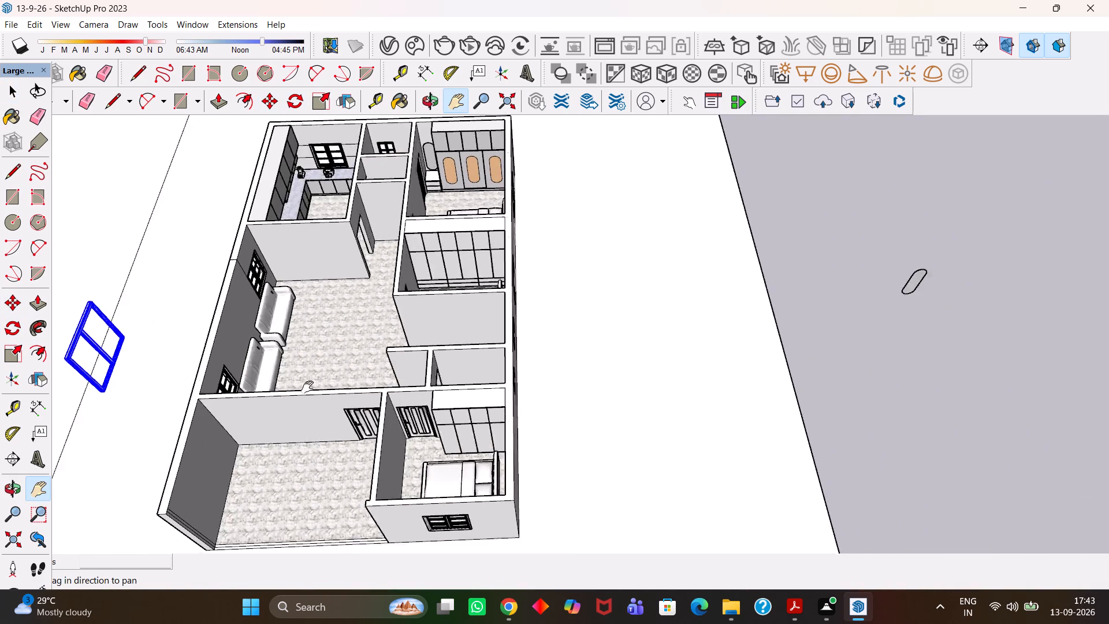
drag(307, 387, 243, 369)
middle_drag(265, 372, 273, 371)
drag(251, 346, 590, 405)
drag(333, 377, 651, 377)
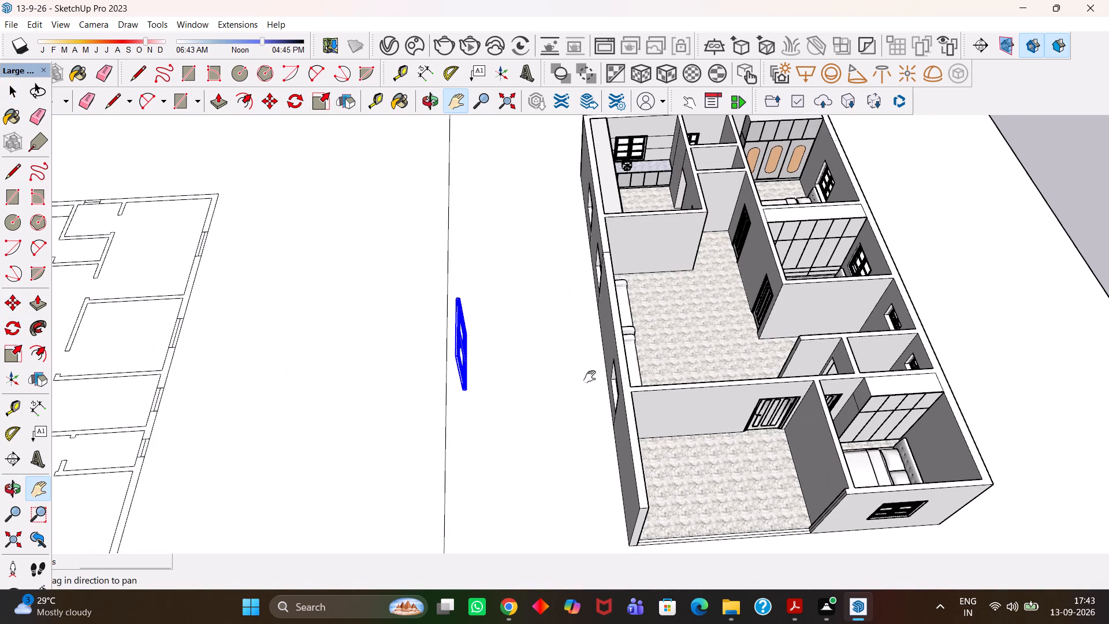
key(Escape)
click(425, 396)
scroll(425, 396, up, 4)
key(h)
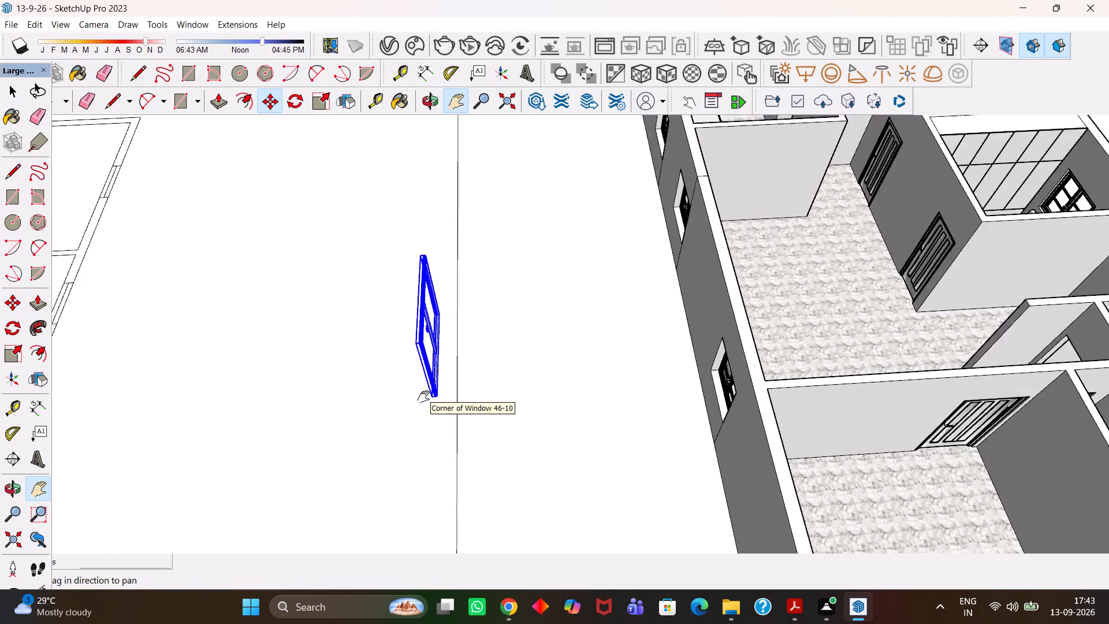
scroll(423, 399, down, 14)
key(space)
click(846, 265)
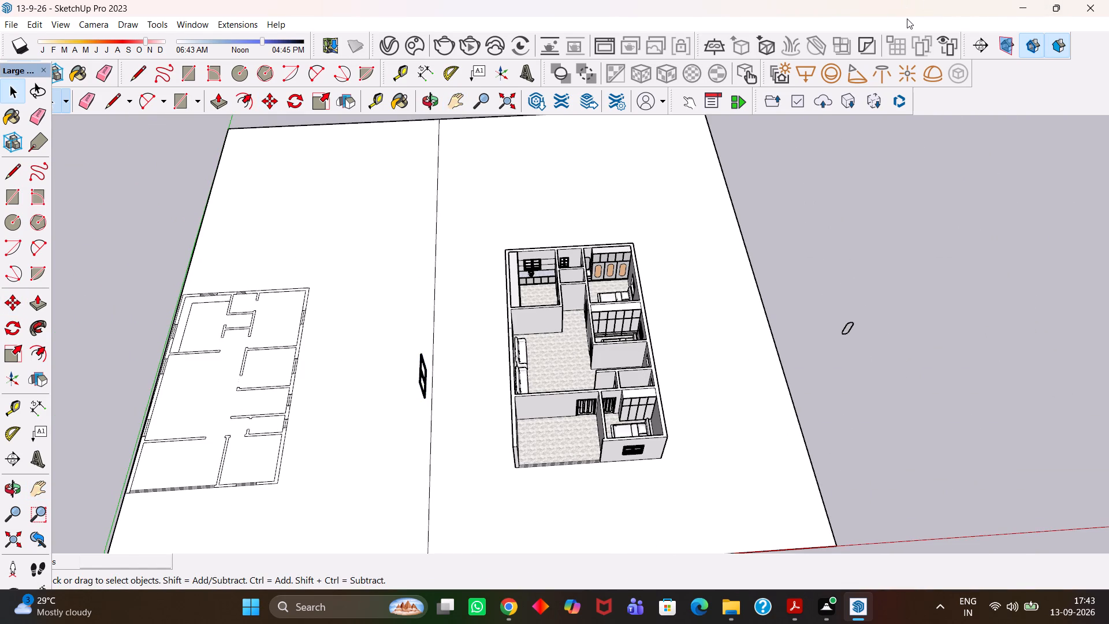
Examine the living area and the small rooms opposite it for wall openings that still need a window.
scroll(907, 18, up, 3)
scroll(823, 63, up, 2)
scroll(1017, 44, up, 1)
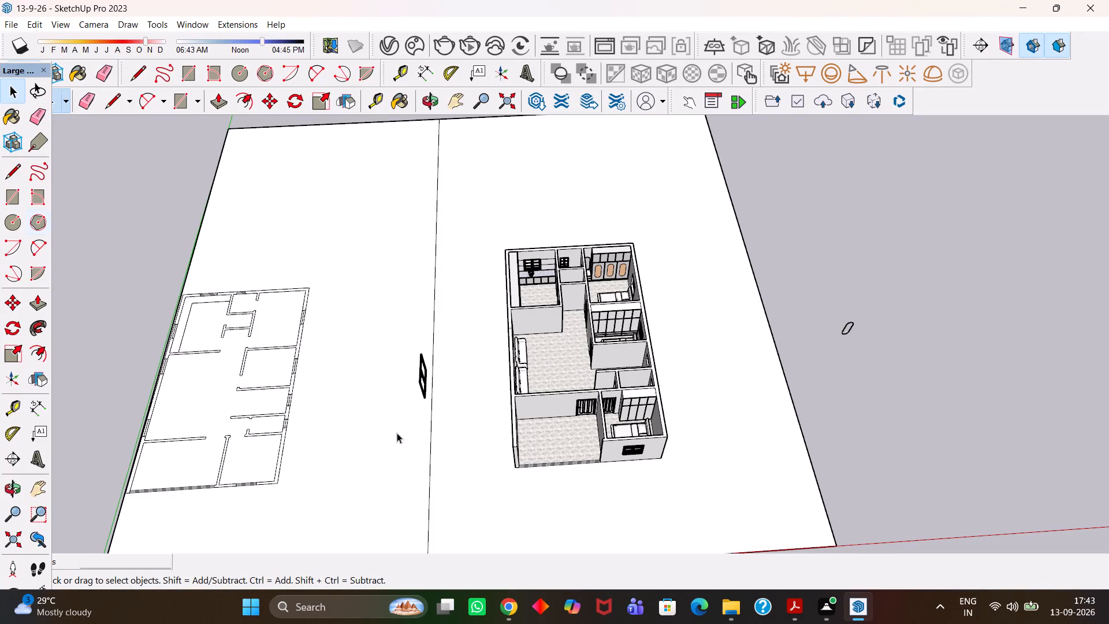
scroll(622, 343, up, 5)
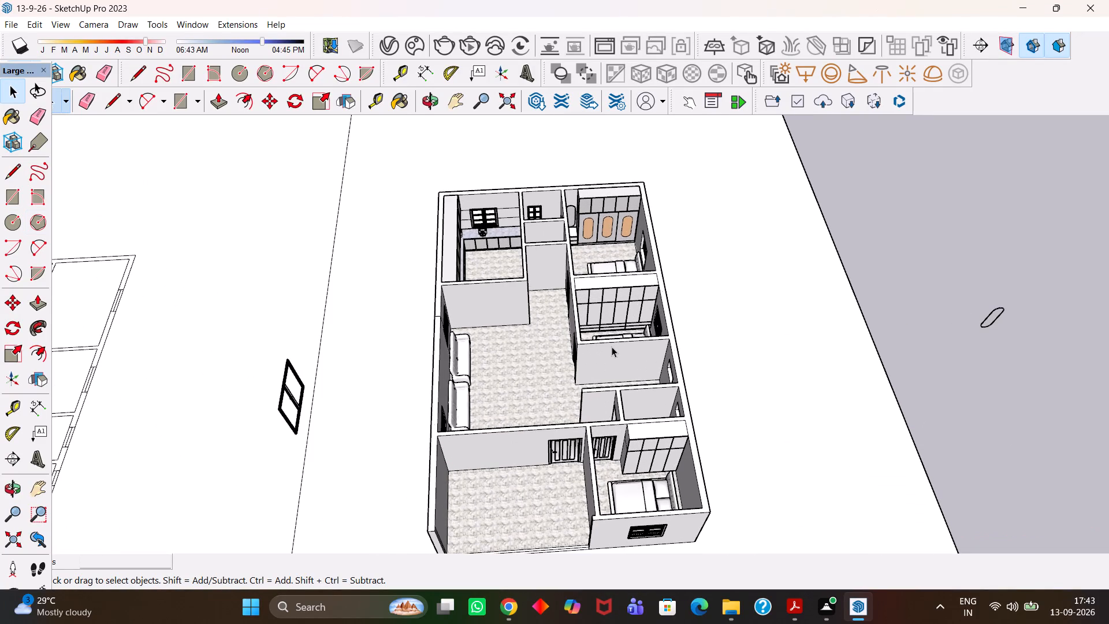
scroll(612, 347, up, 5)
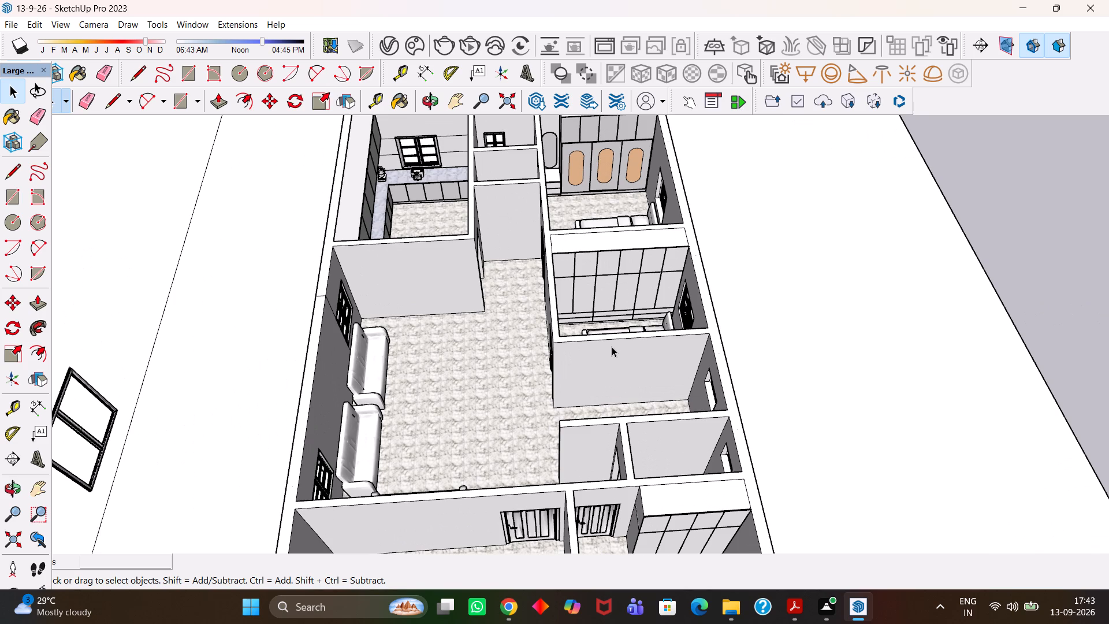
scroll(612, 347, up, 1)
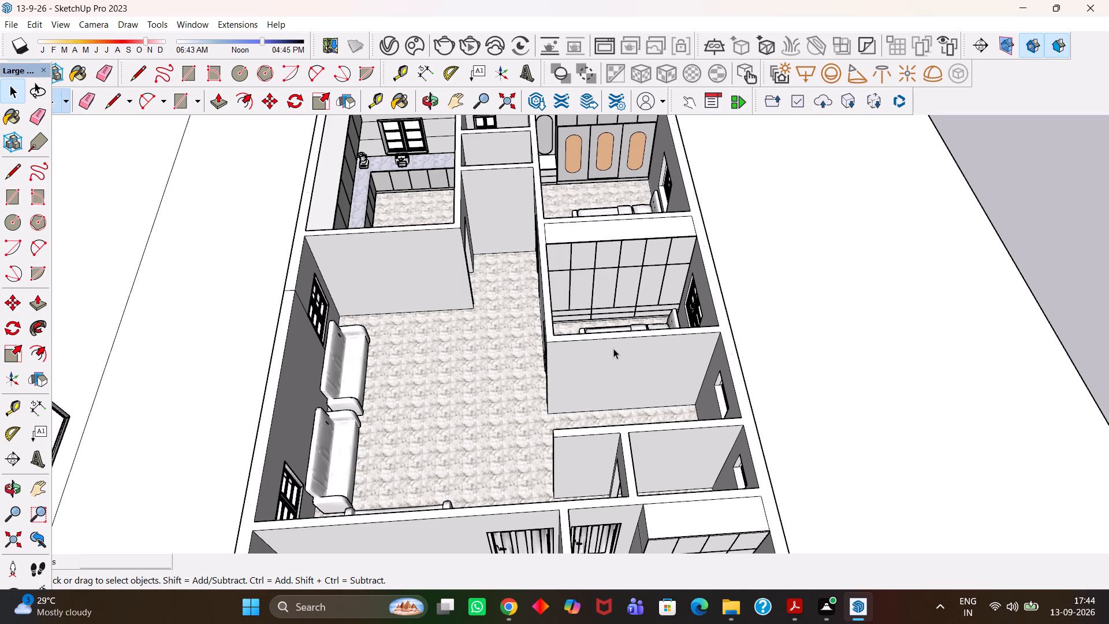
scroll(613, 348, up, 3)
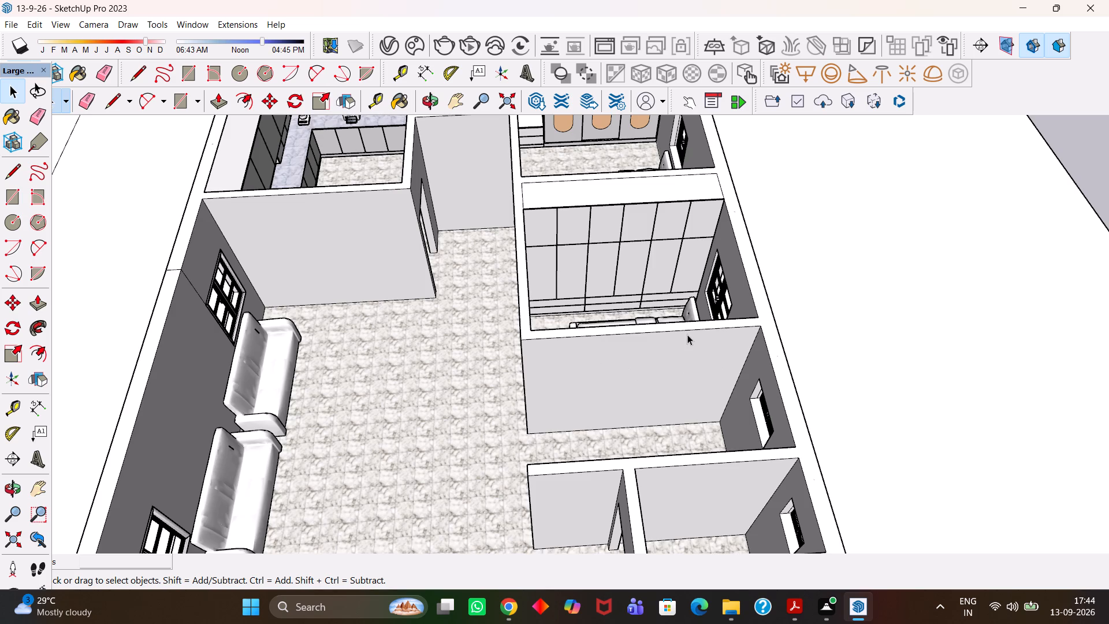
scroll(687, 335, down, 7)
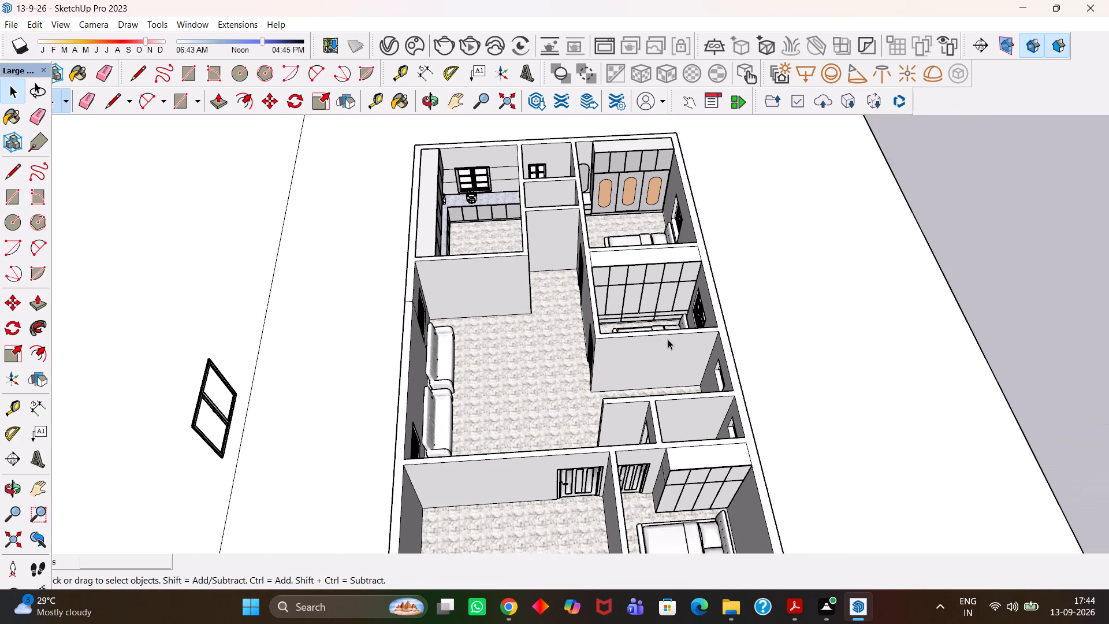
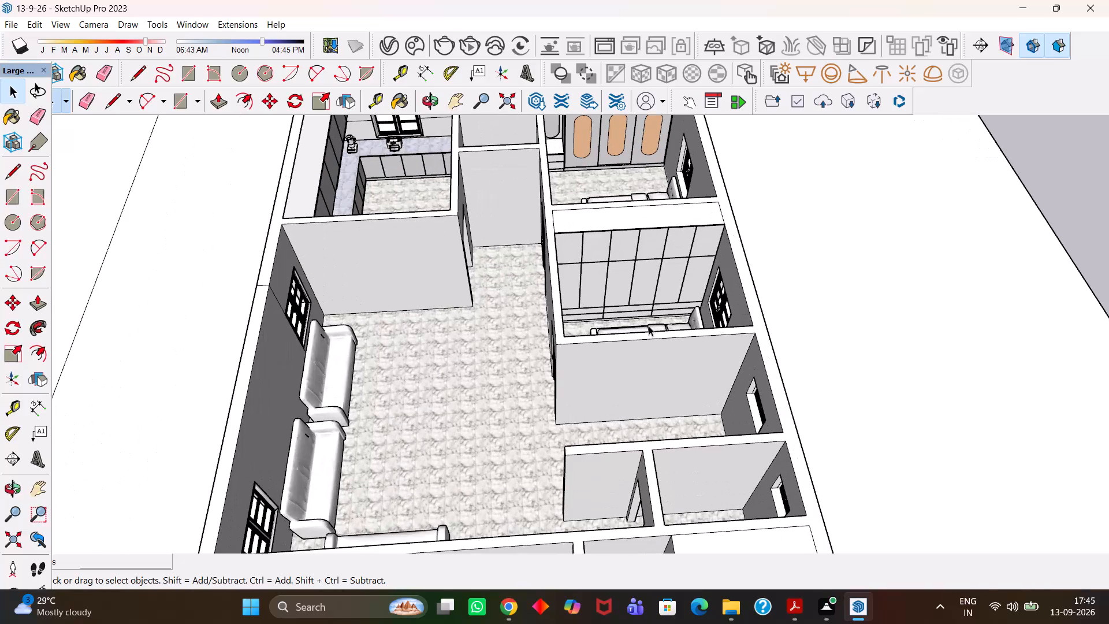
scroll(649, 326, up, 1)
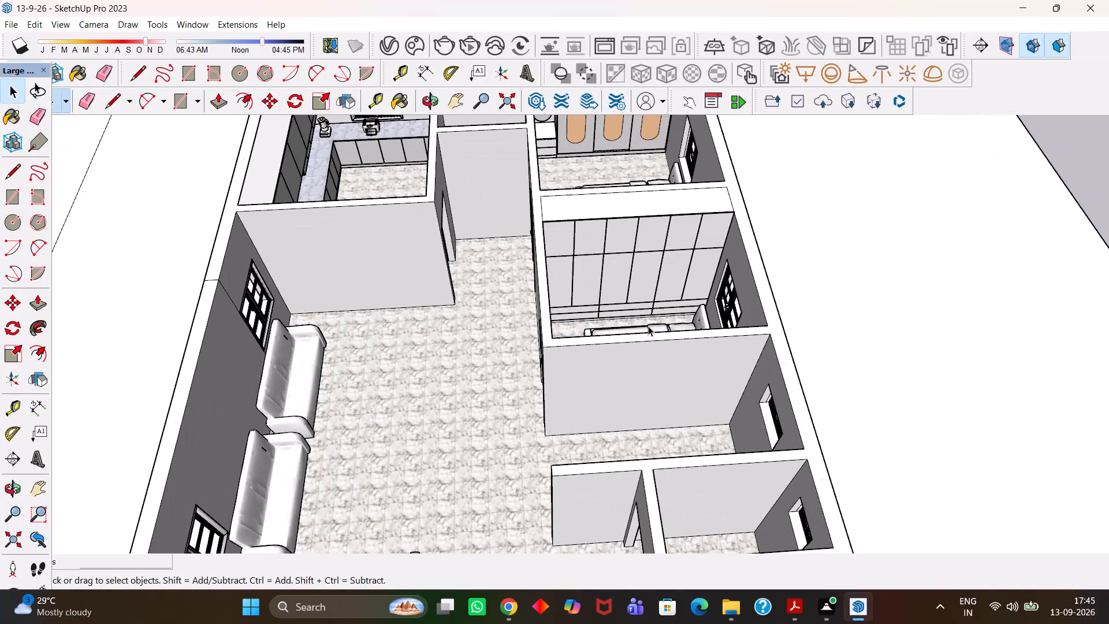
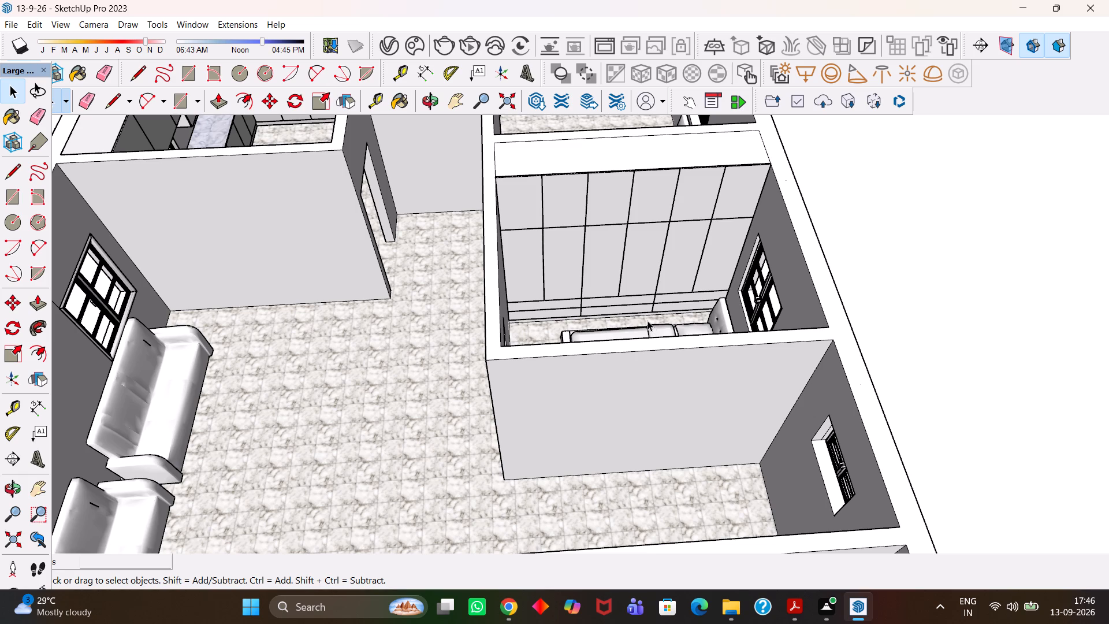
Examine the bedroom with the panelled wardrobe wall and the windows in it and the adjoining room.
scroll(653, 311, down, 2)
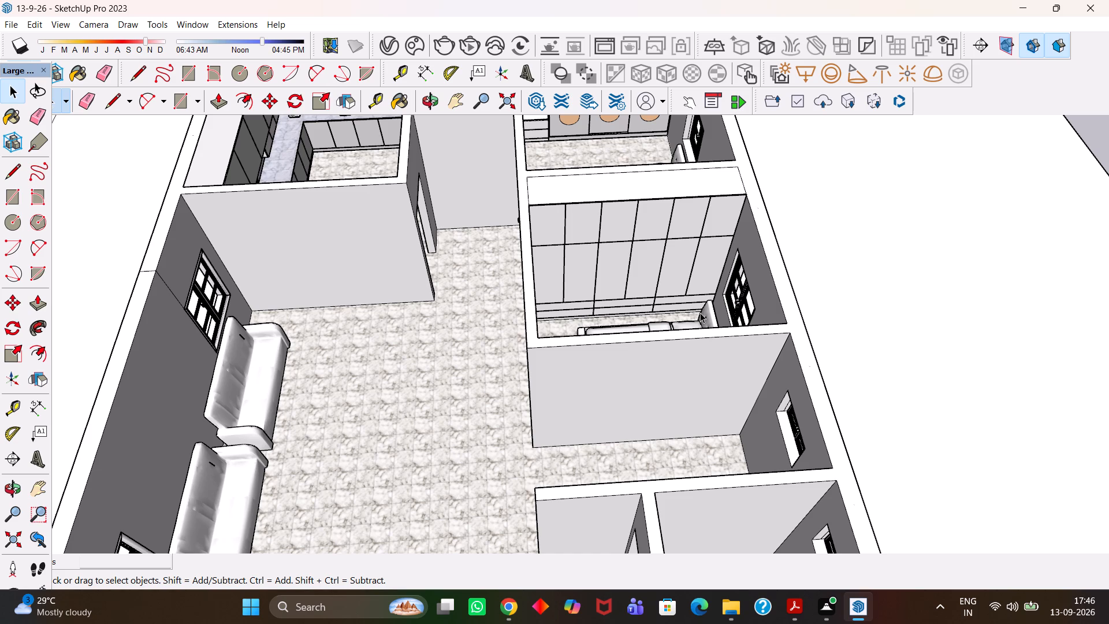
scroll(700, 313, up, 1)
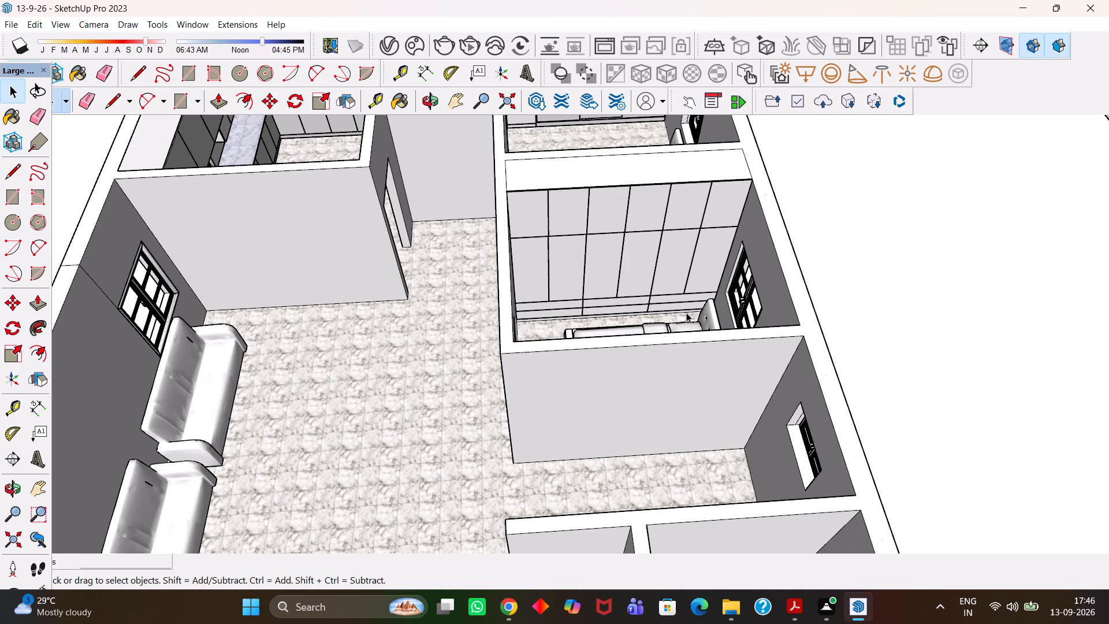
scroll(619, 307, up, 1)
scroll(619, 307, down, 2)
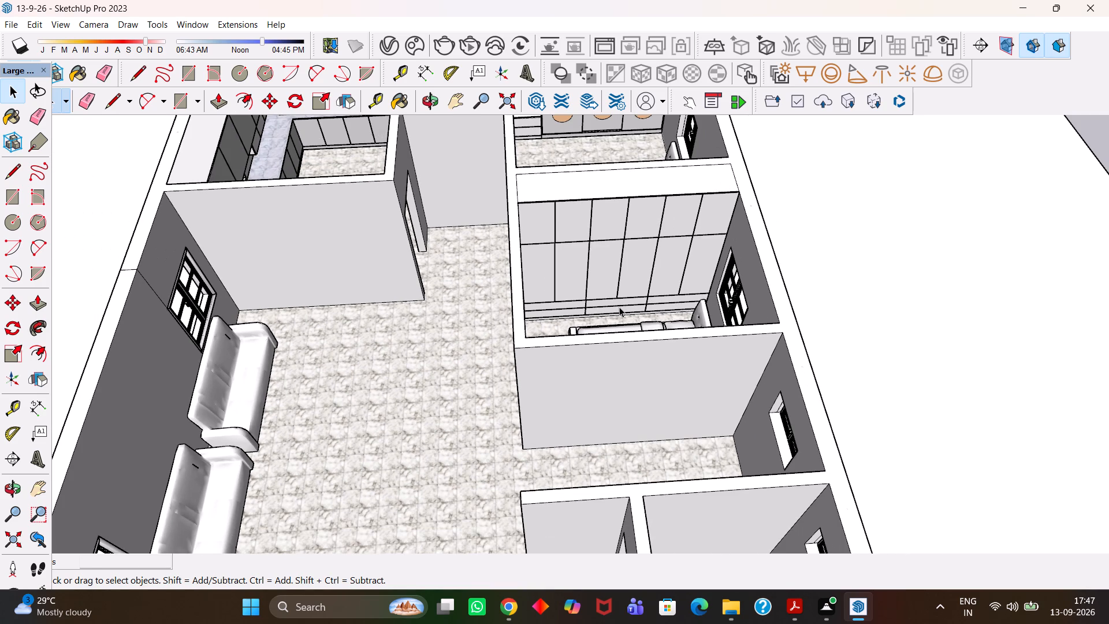
scroll(619, 307, up, 1)
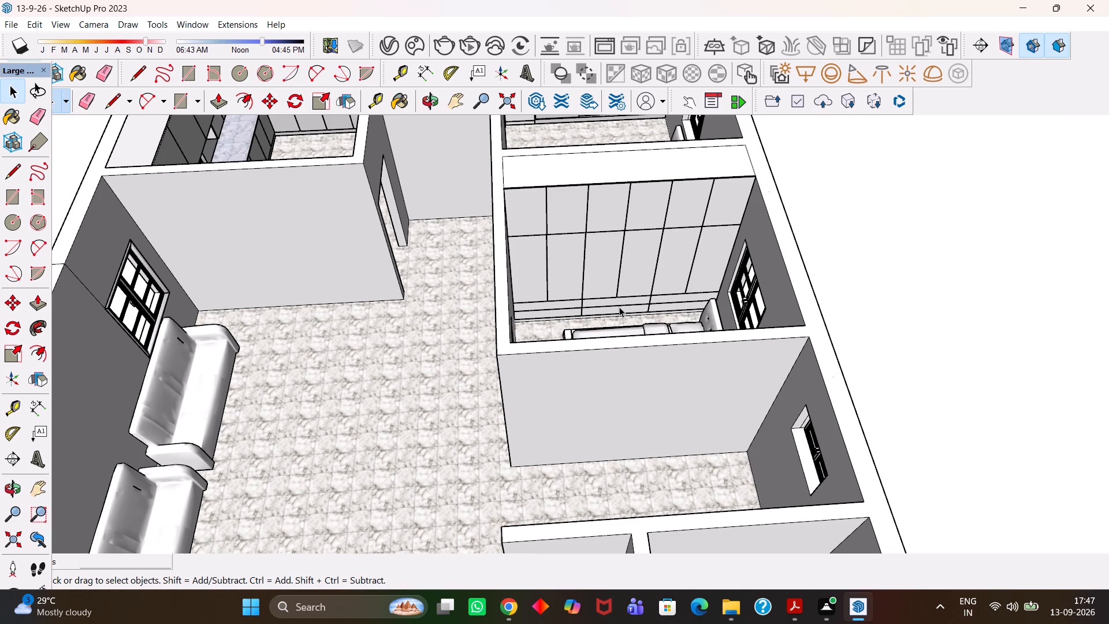
scroll(619, 307, up, 1)
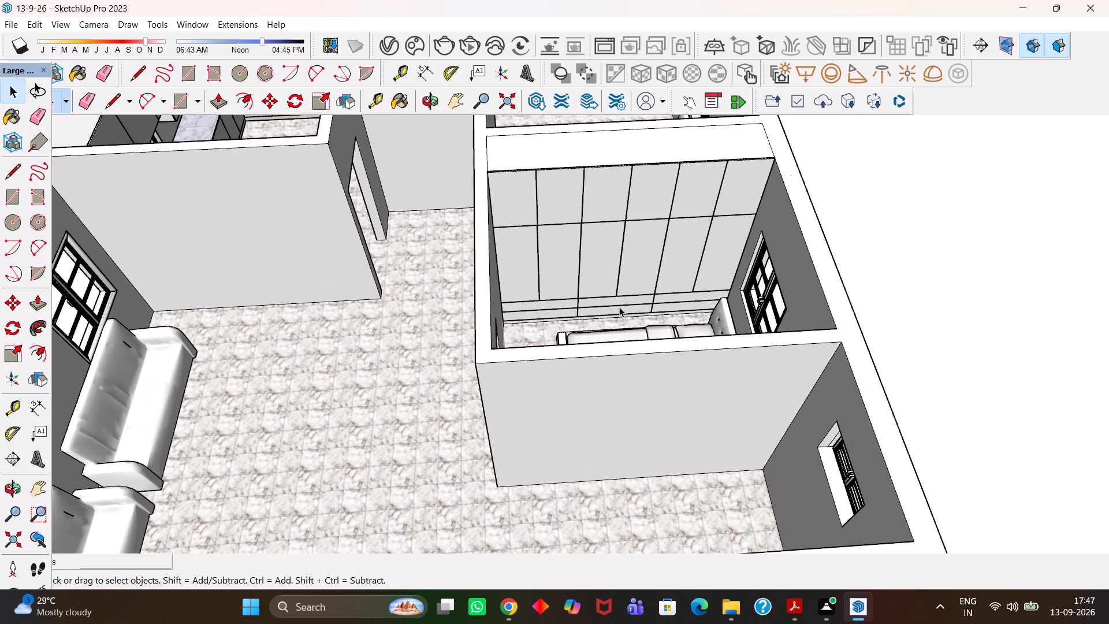
scroll(619, 307, up, 1)
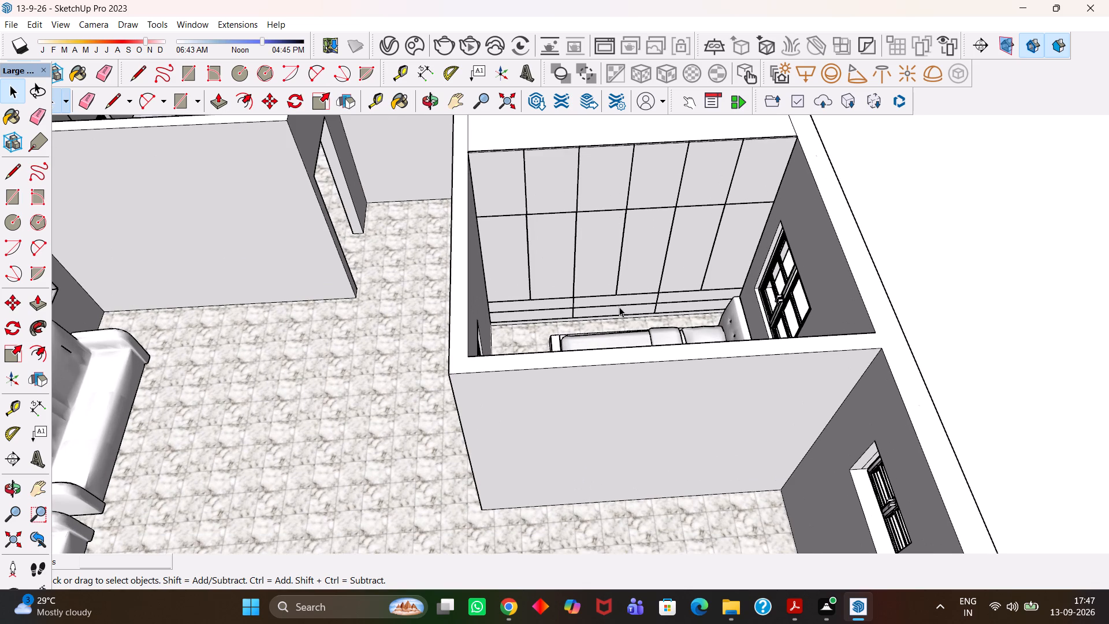
scroll(619, 307, up, 1)
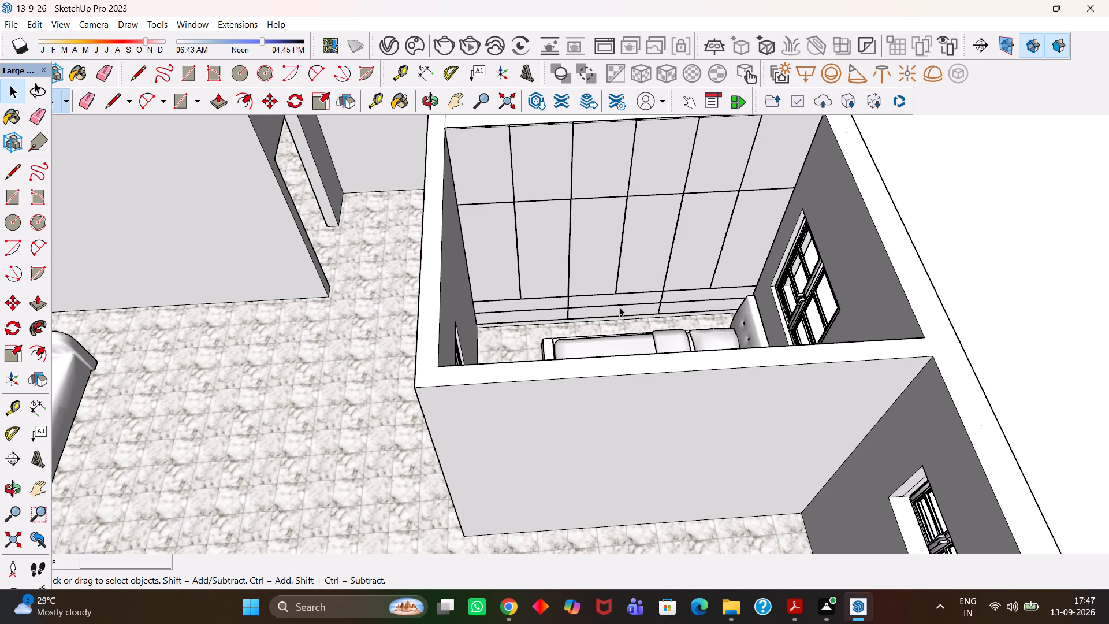
scroll(596, 298, down, 6)
Review the whole furnished house layout from above, including all rooms, windows and the surrounding ground.
key(h)
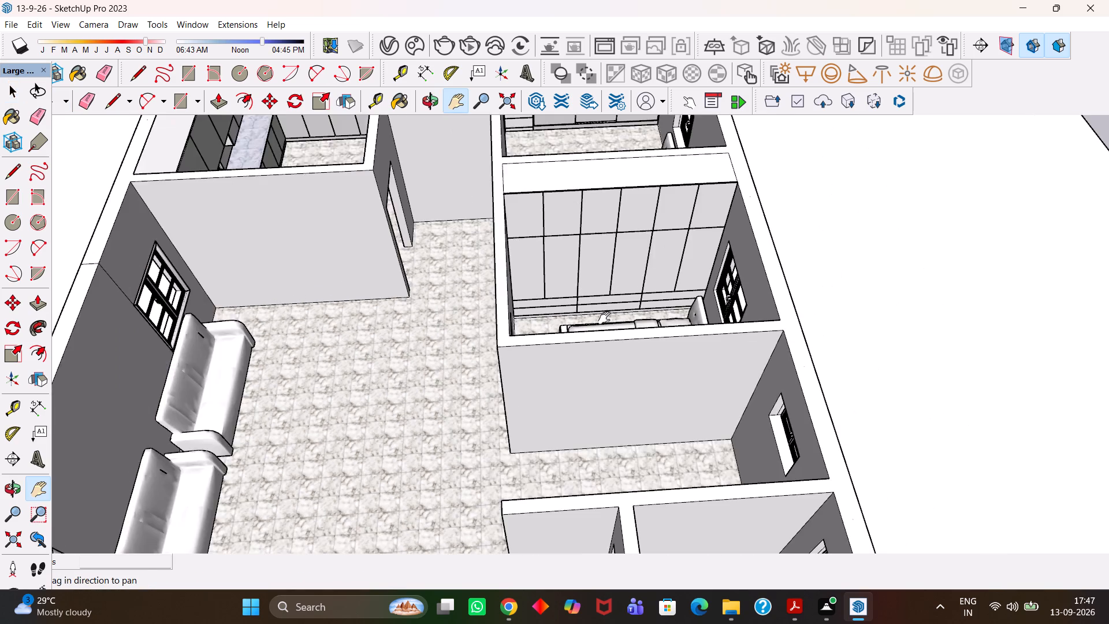
scroll(604, 318, down, 5)
middle_drag(606, 307, 600, 410)
scroll(600, 410, up, 1)
key(h)
scroll(600, 410, down, 7)
middle_drag(416, 374, 481, 346)
scroll(481, 346, down, 5)
key(h)
middle_drag(601, 426, 746, 407)
scroll(663, 430, up, 7)
middle_drag(496, 388, 706, 402)
scroll(727, 415, up, 2)
key(h)
scroll(609, 401, down, 4)
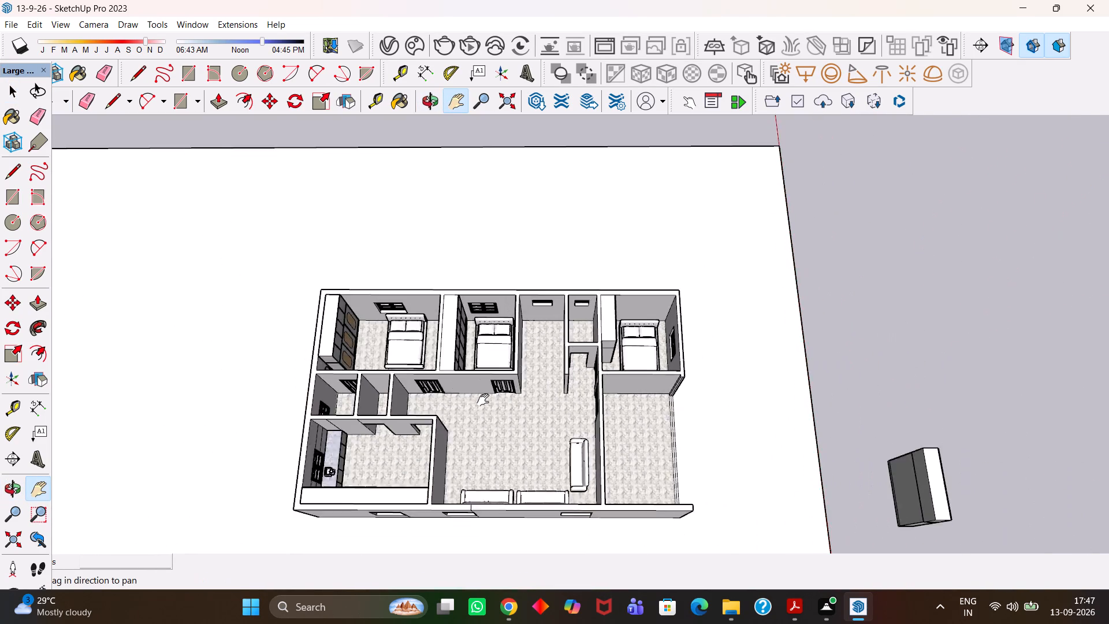
drag(507, 399, 609, 394)
scroll(616, 407, up, 3)
key(h)
scroll(616, 407, down, 8)
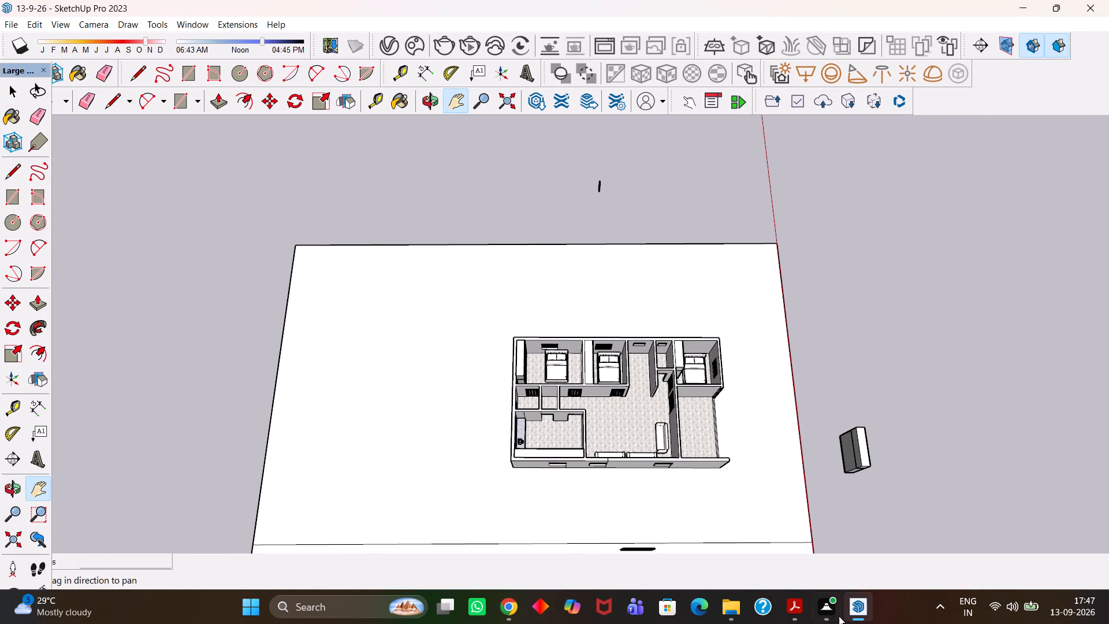
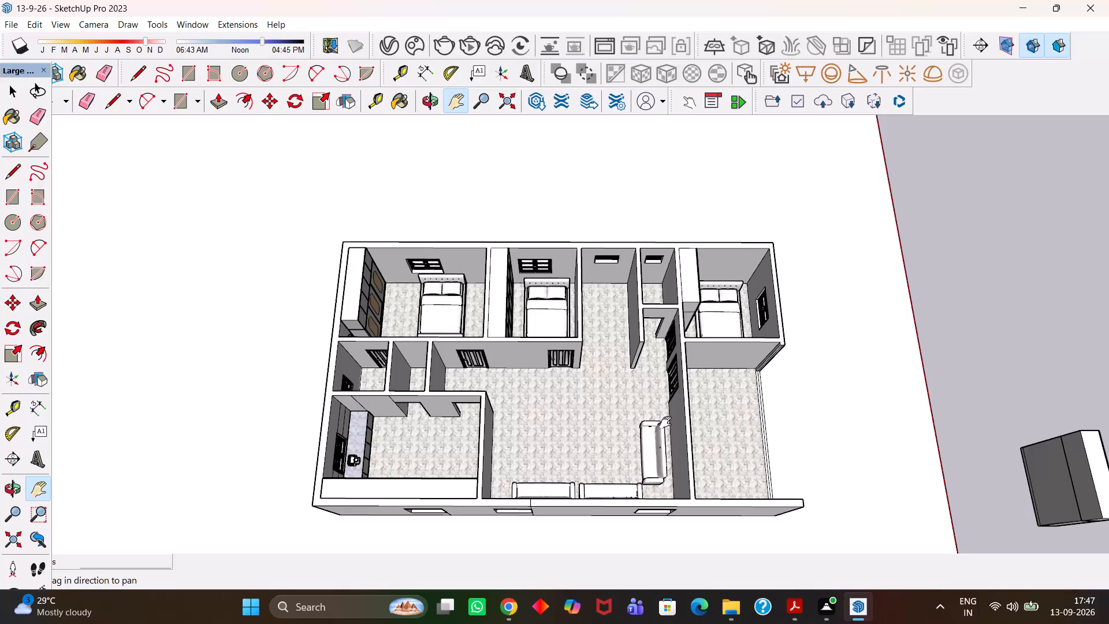
Review the furnished house layout from above, covering the bedrooms, kitchen, living area and porch.
scroll(665, 422, down, 3)
drag(676, 375, 678, 390)
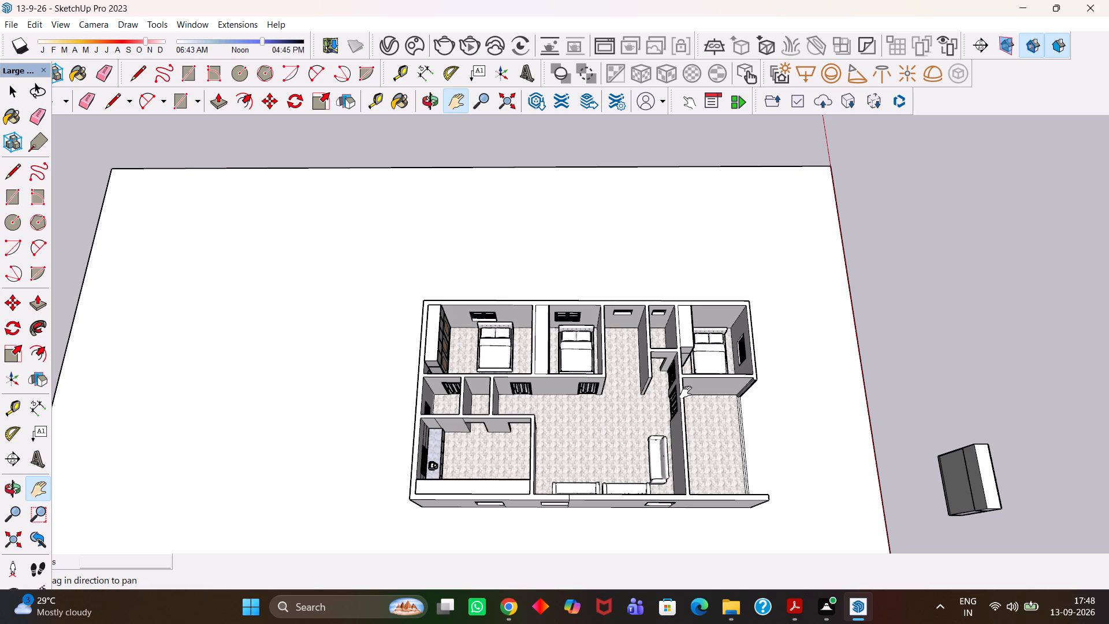
scroll(686, 392, down, 2)
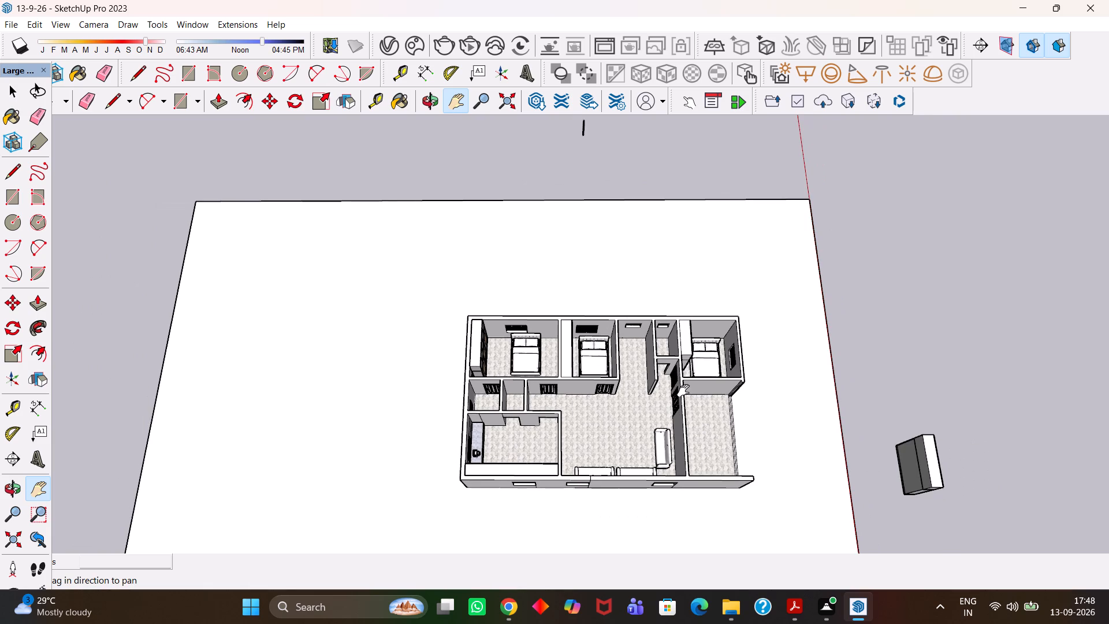
scroll(656, 378, up, 3)
drag(589, 384, 667, 316)
middle_drag(667, 316, 670, 317)
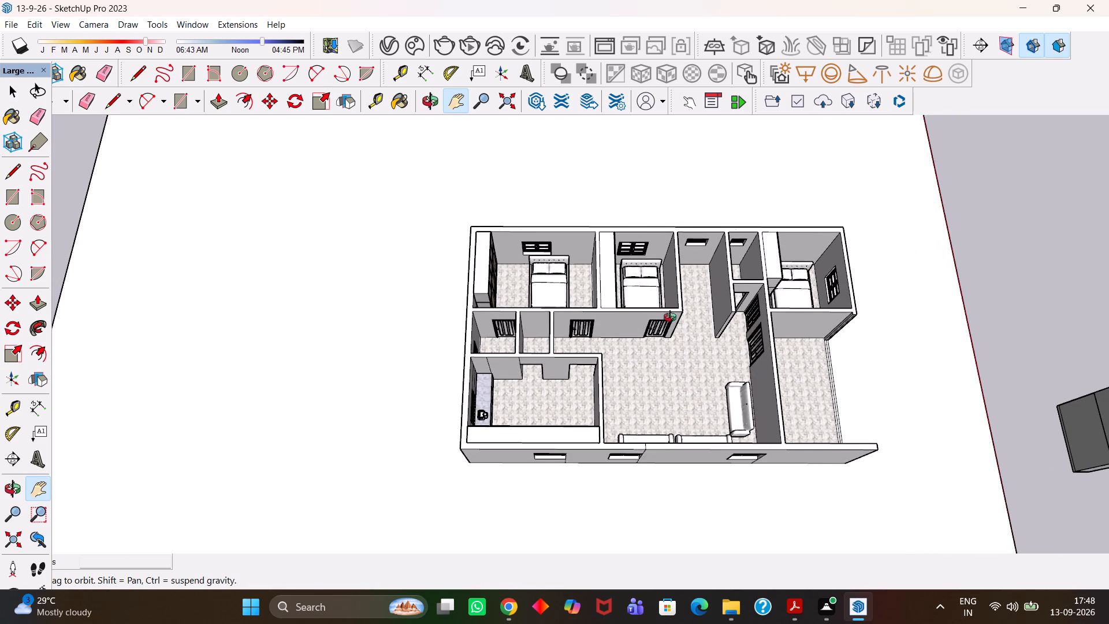
middle_drag(670, 317, 672, 335)
scroll(672, 335, up, 2)
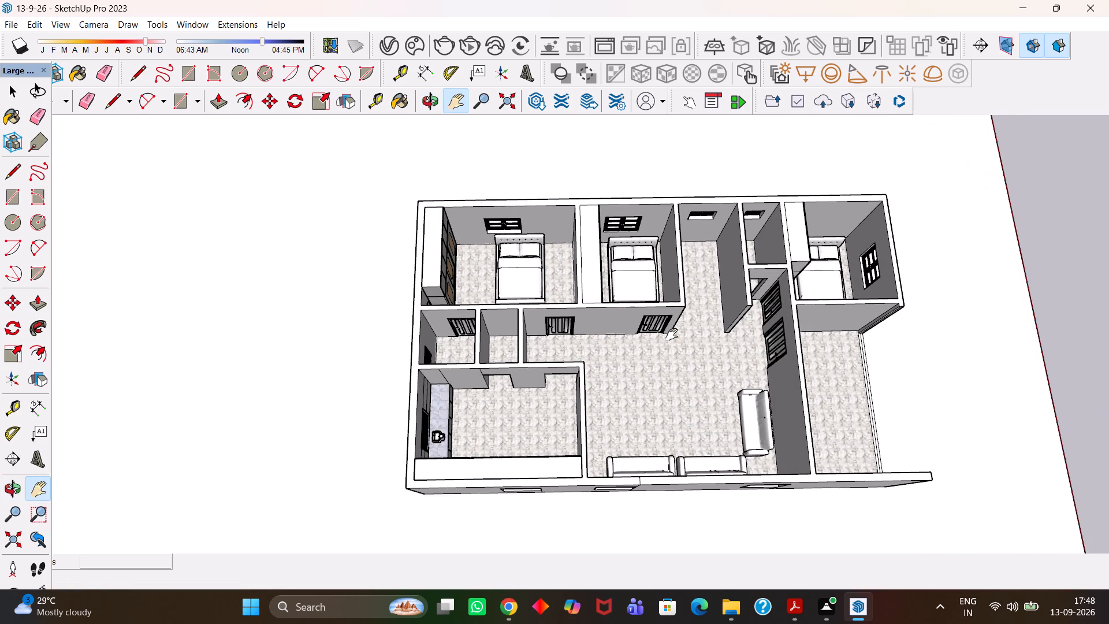
scroll(672, 335, up, 1)
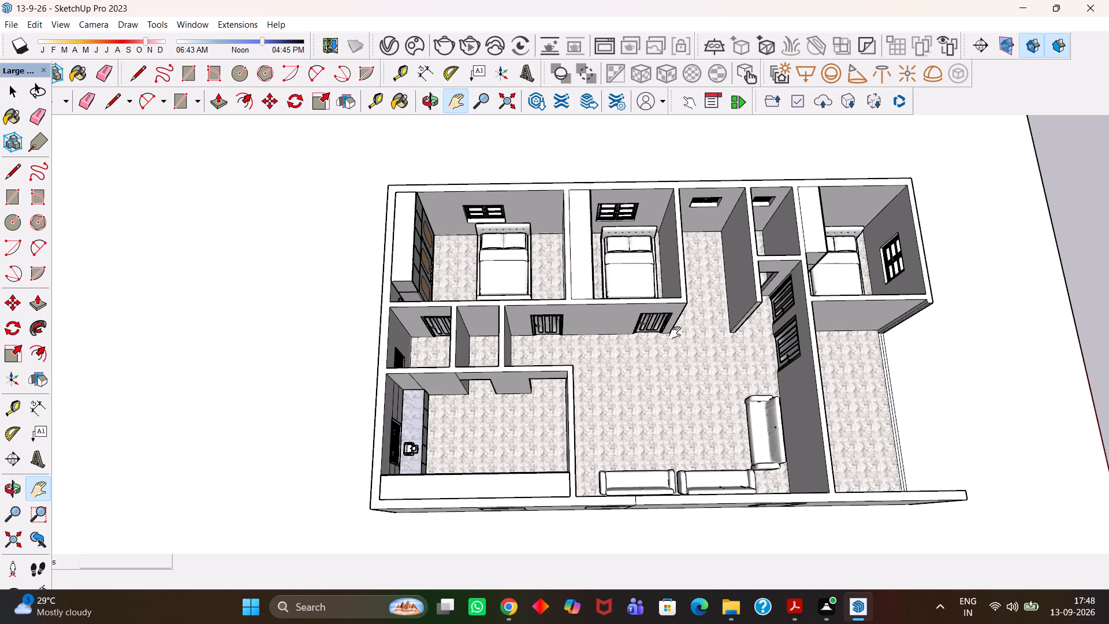
scroll(675, 333, up, 1)
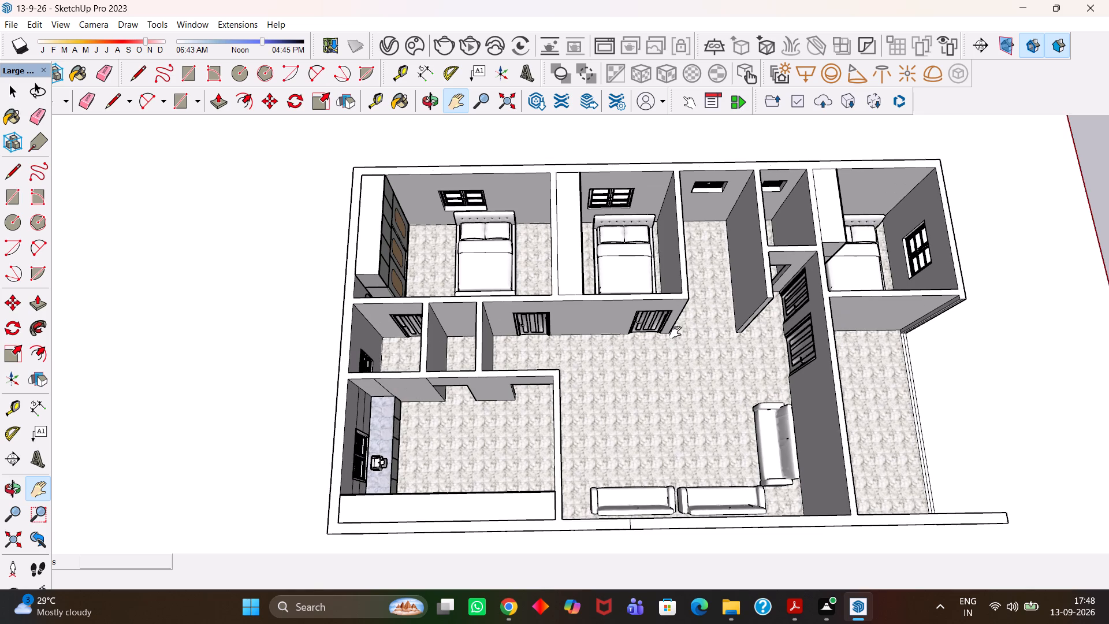
scroll(665, 330, down, 4)
scroll(657, 403, up, 2)
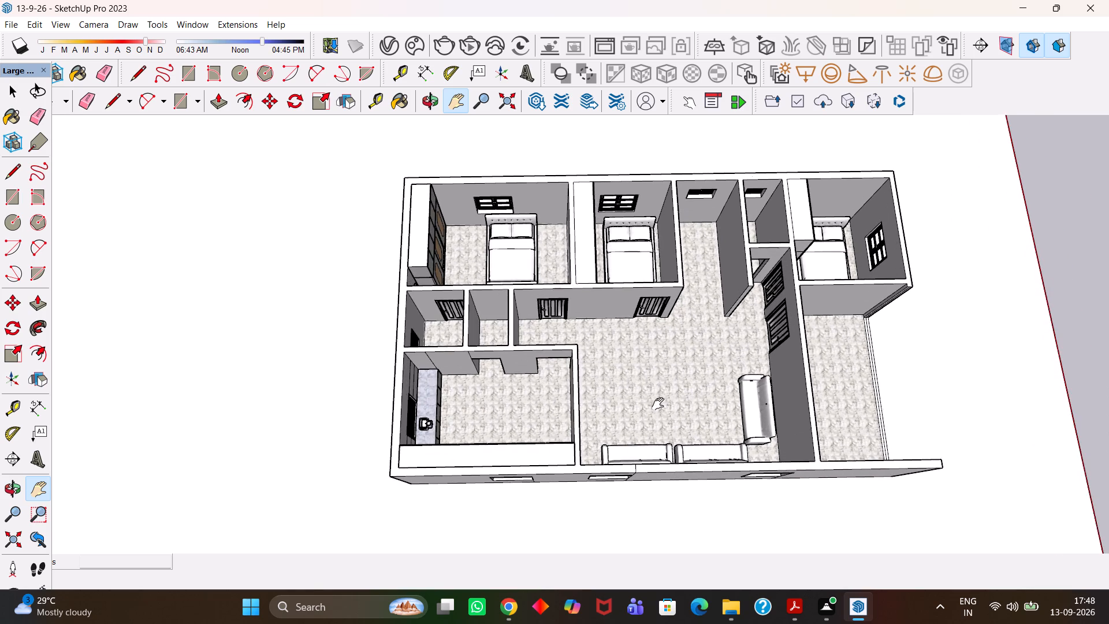
scroll(658, 405, up, 1)
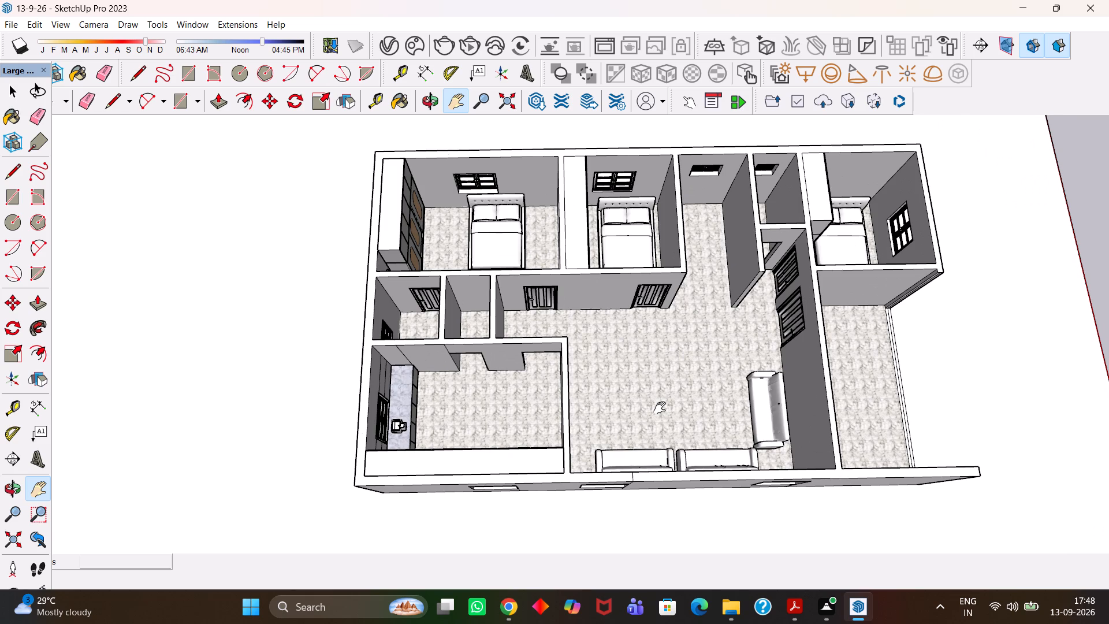
scroll(660, 408, up, 1)
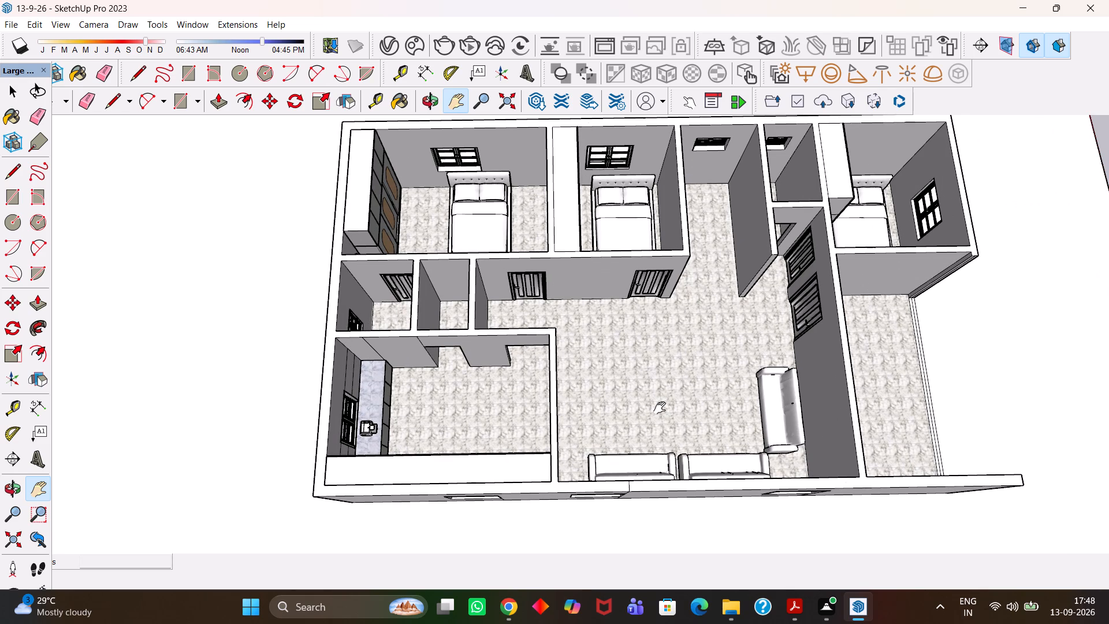
scroll(660, 408, up, 2)
scroll(660, 408, down, 2)
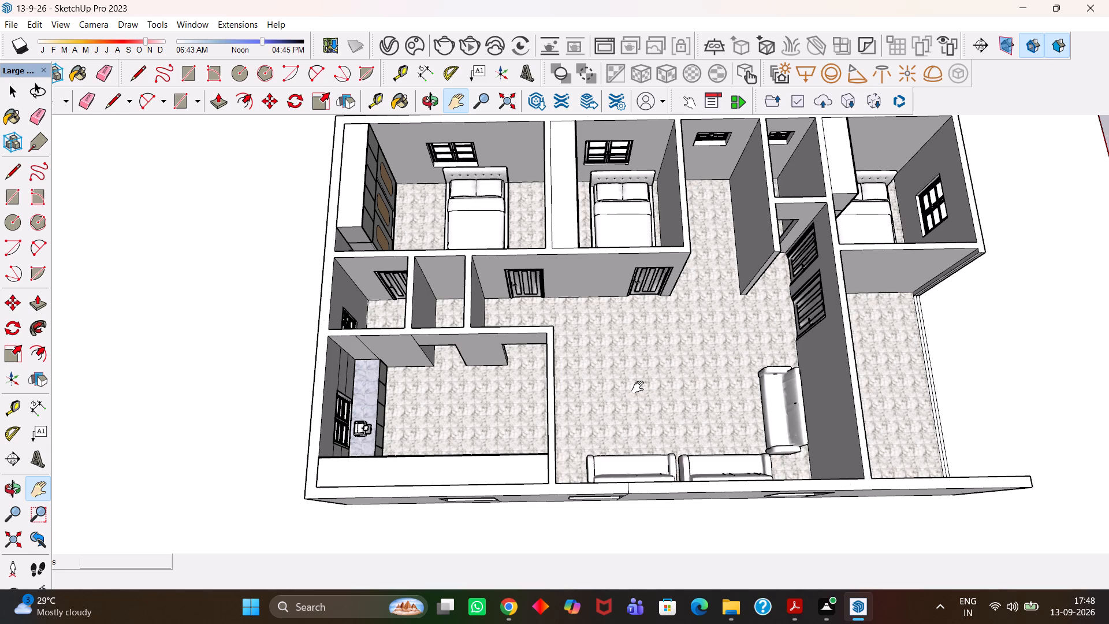
scroll(636, 387, up, 2)
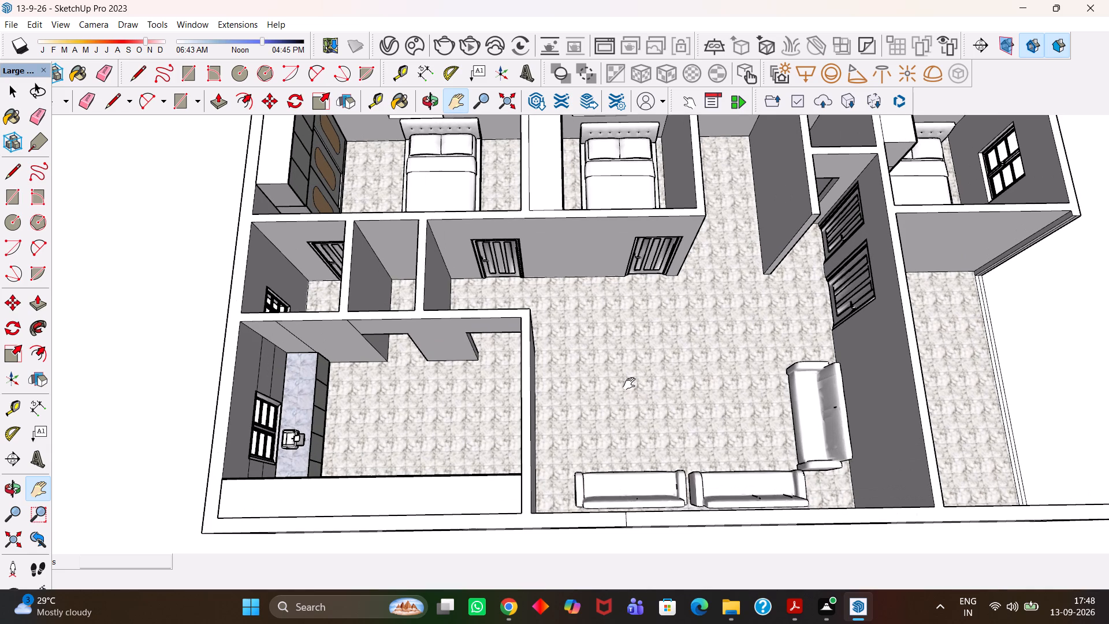
scroll(624, 385, down, 5)
scroll(637, 414, up, 1)
middle_drag(637, 414, 640, 391)
scroll(640, 391, up, 2)
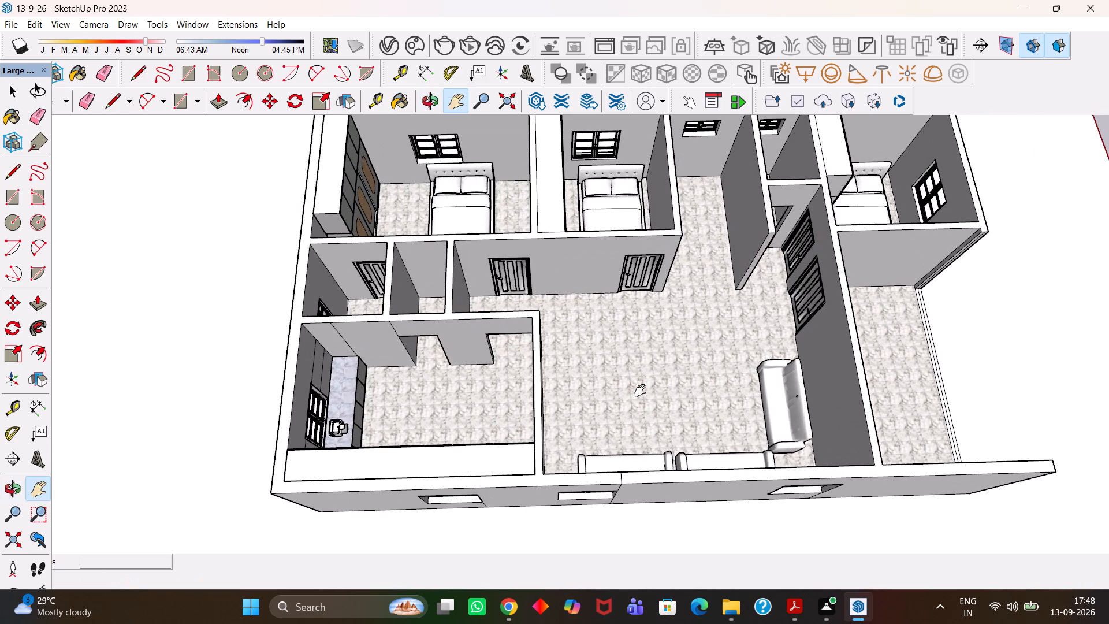
middle_drag(670, 367, 680, 395)
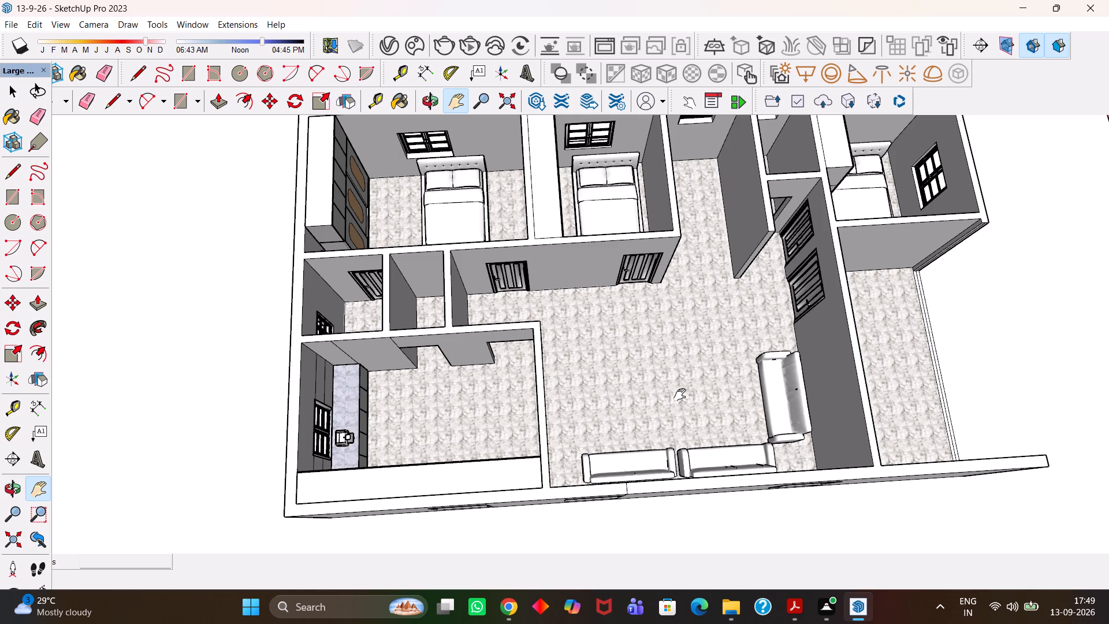
scroll(680, 395, up, 1)
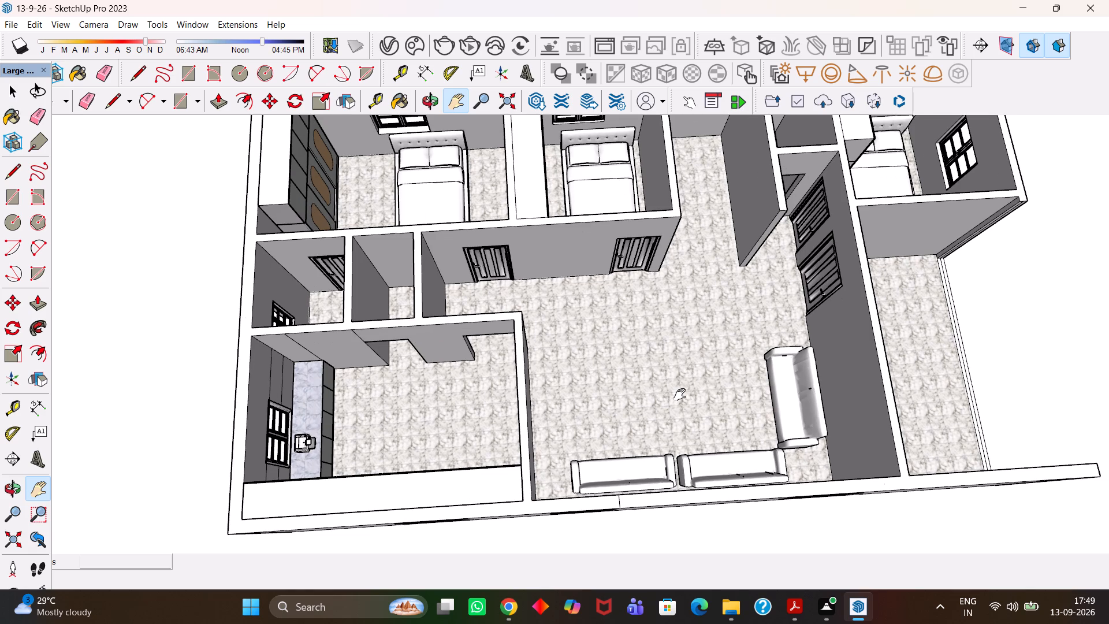
scroll(680, 395, down, 2)
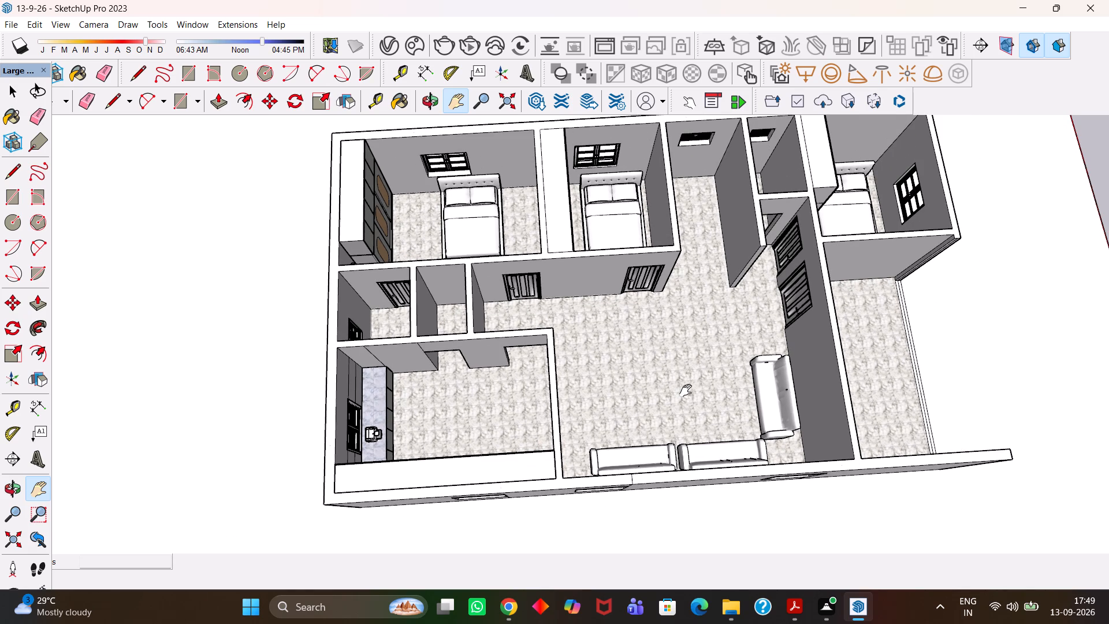
scroll(686, 391, down, 1)
middle_drag(705, 381, 703, 402)
middle_click(703, 402)
drag(694, 374, 695, 396)
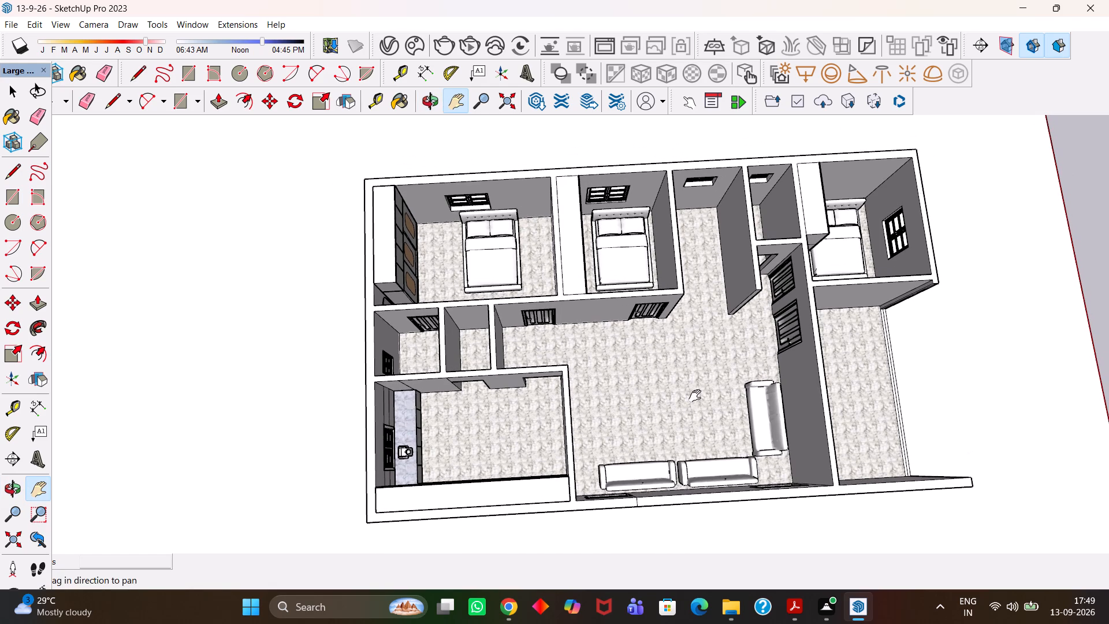
Examine the living area with the sofas and doors, along with the adjoining kitchen and small rooms, from above.
scroll(695, 396, up, 1)
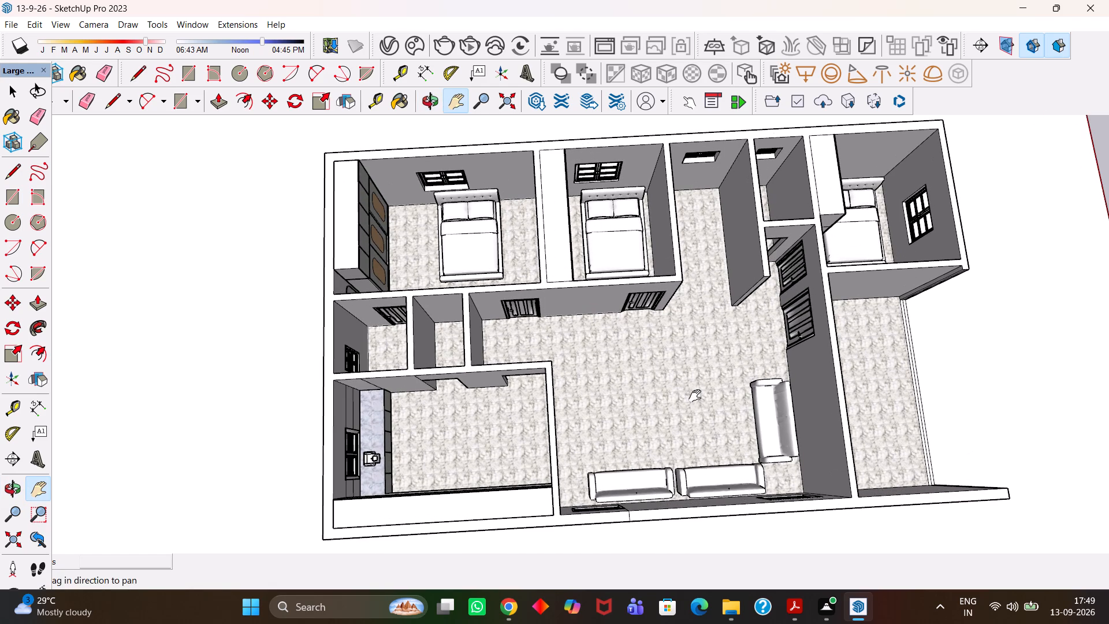
scroll(695, 396, up, 1)
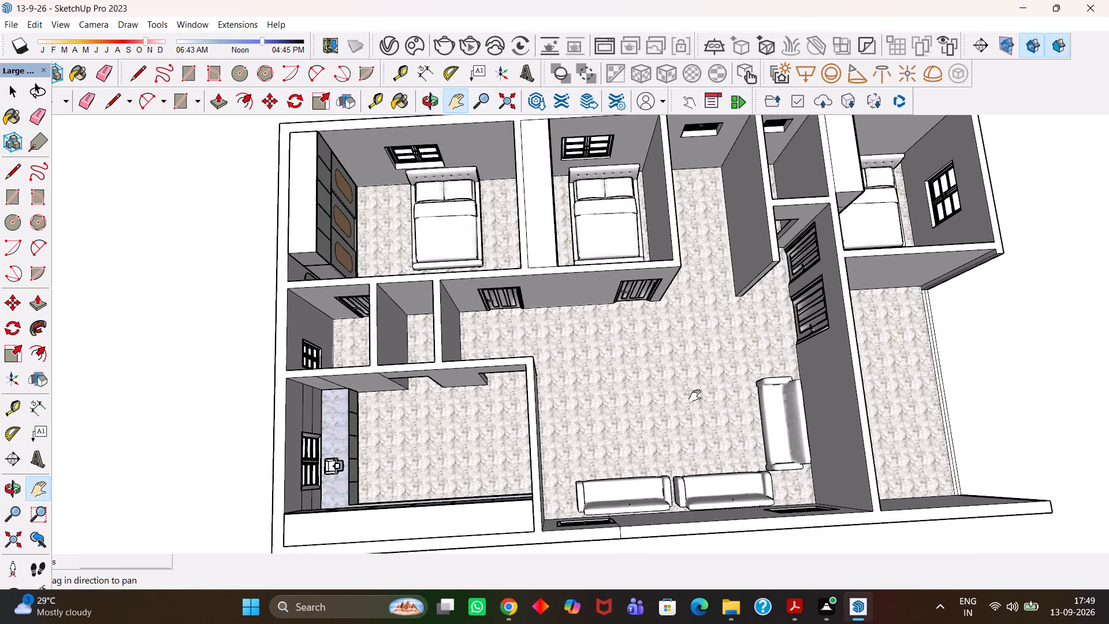
scroll(695, 396, up, 1)
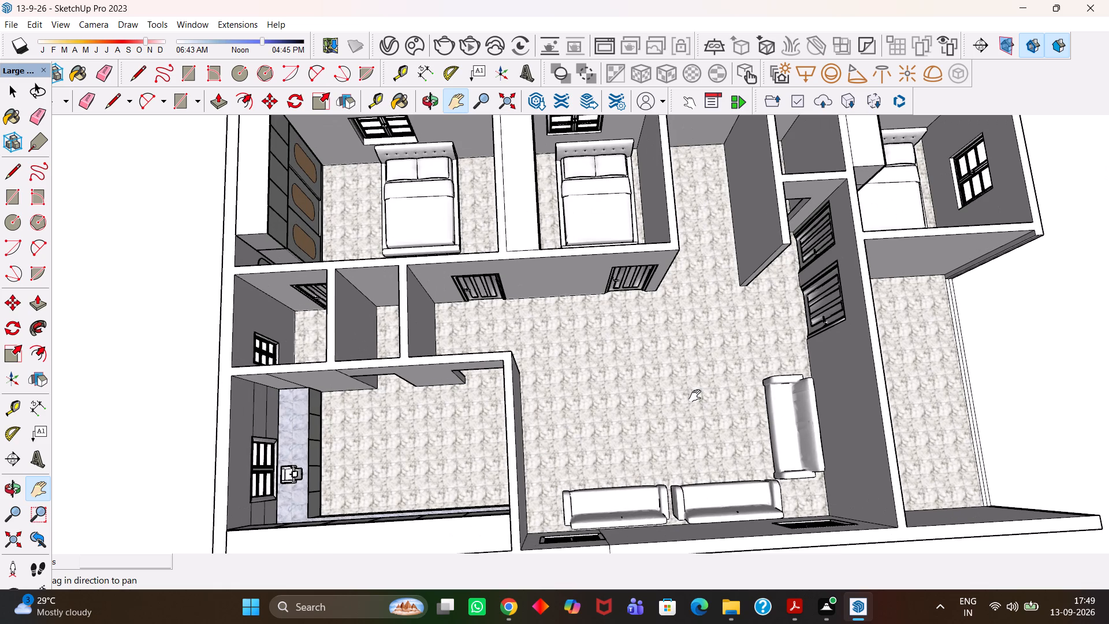
scroll(695, 396, down, 2)
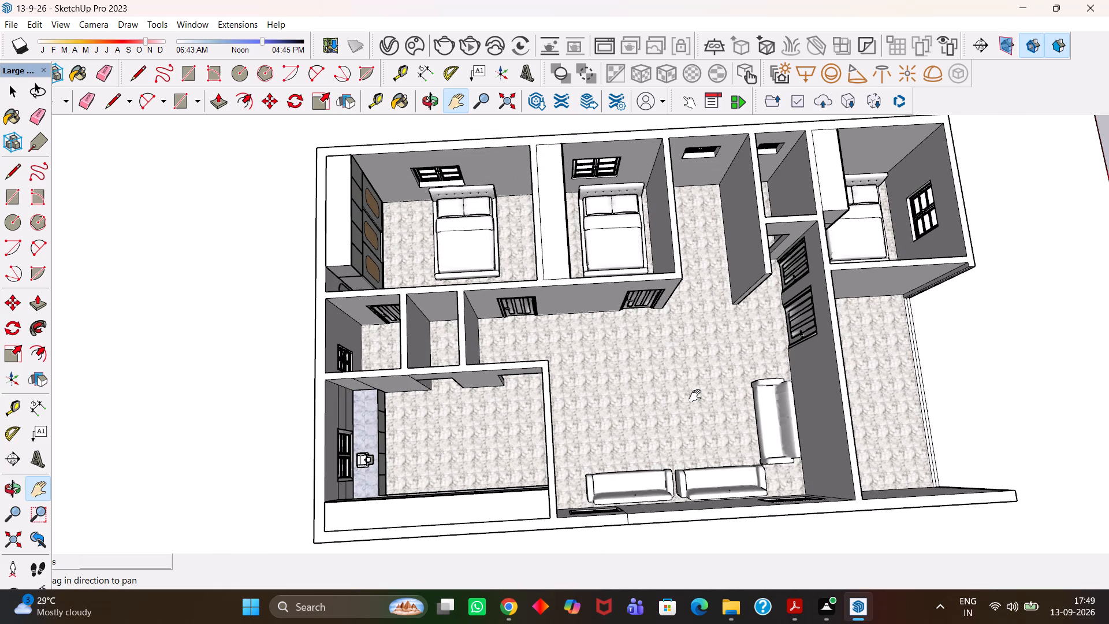
scroll(695, 396, up, 1)
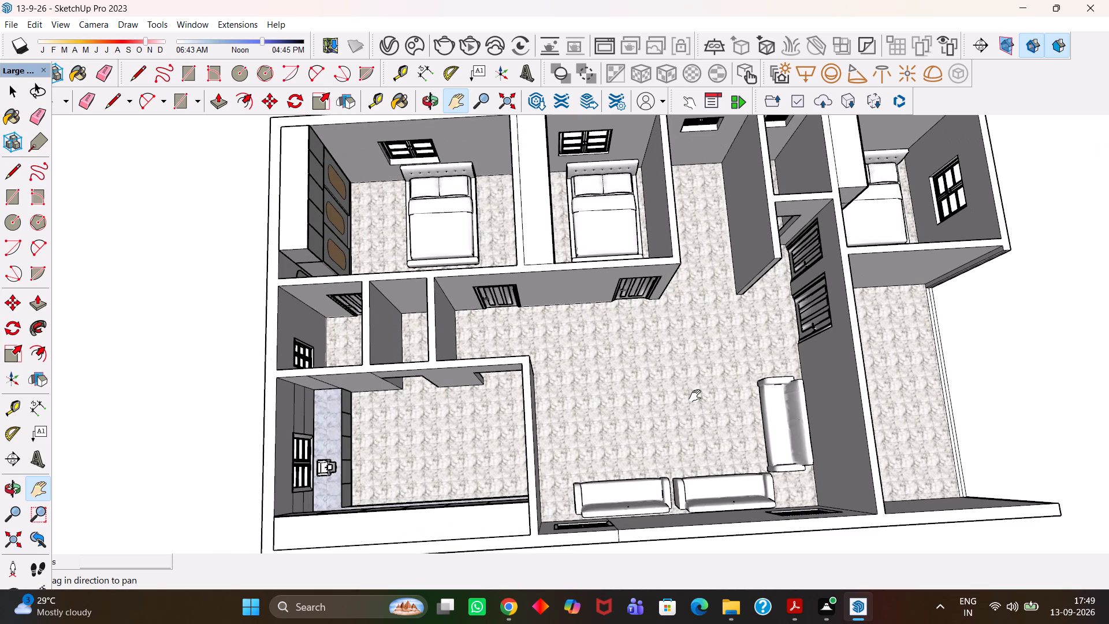
scroll(695, 396, up, 2)
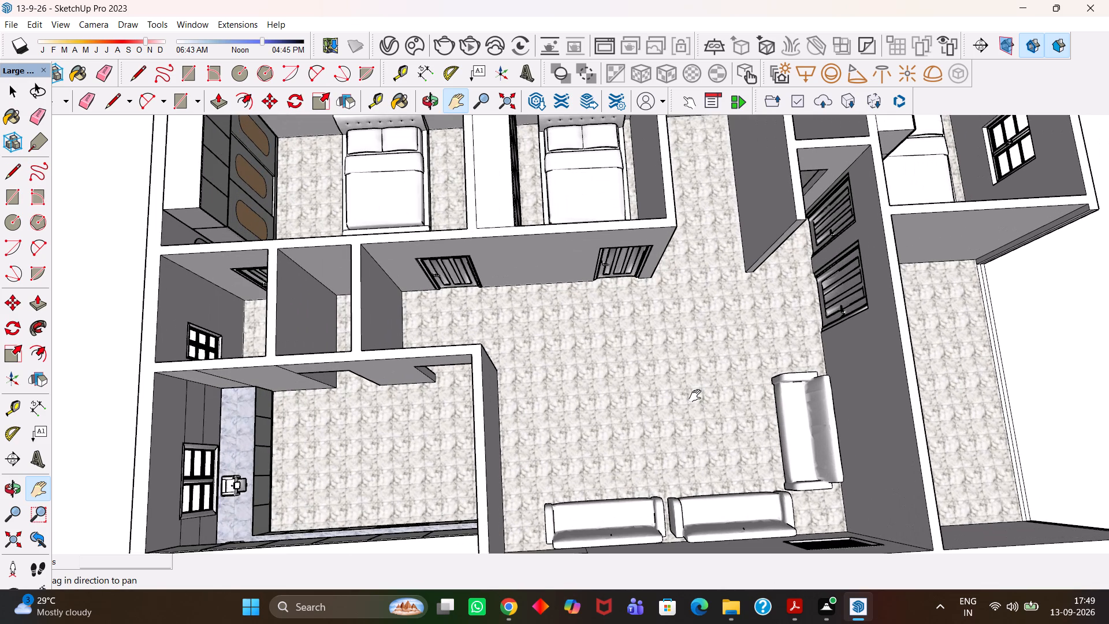
scroll(695, 396, up, 1)
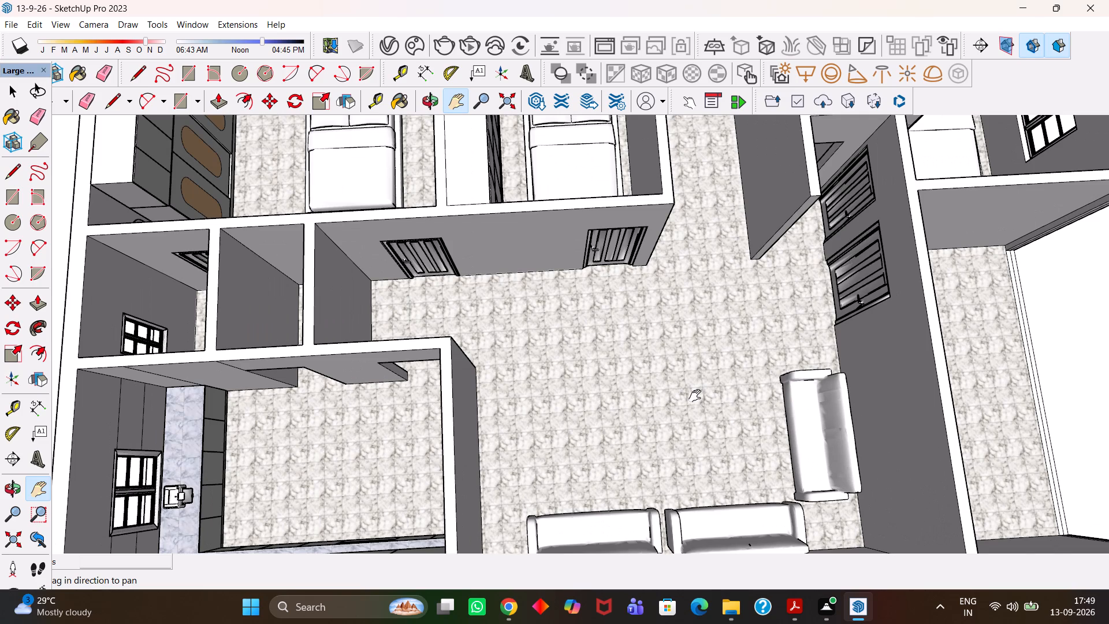
scroll(695, 396, up, 1)
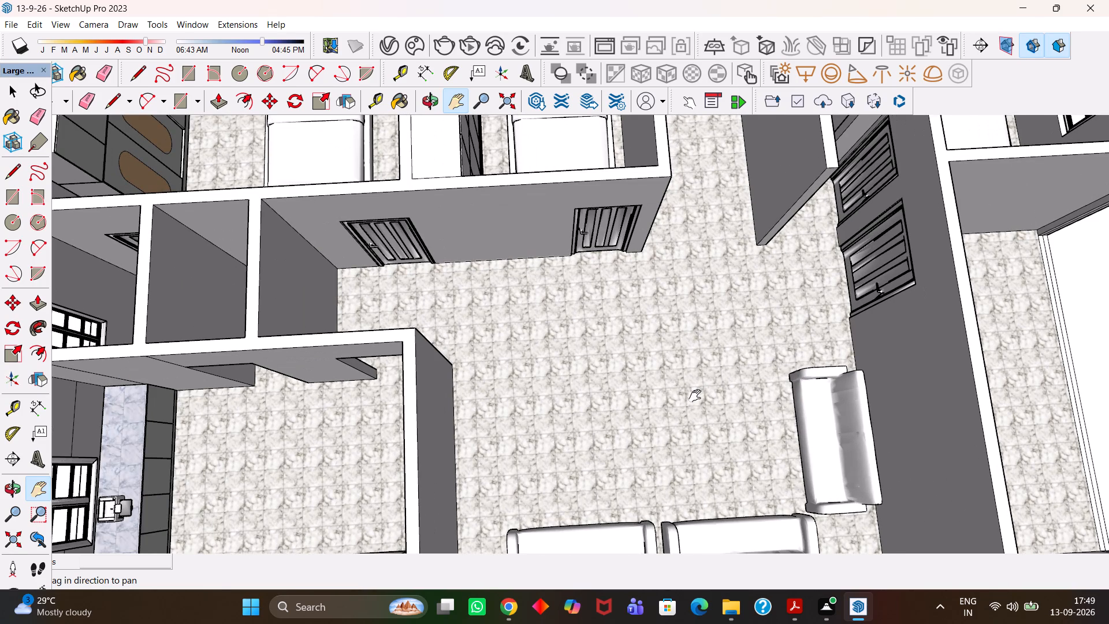
scroll(695, 396, down, 5)
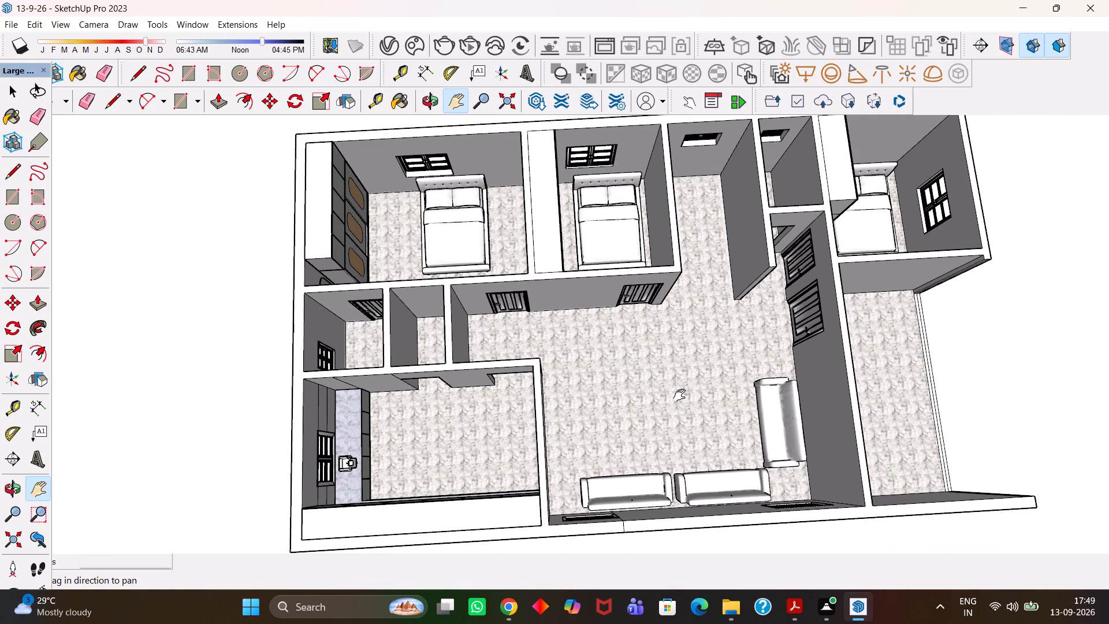
scroll(679, 395, up, 1)
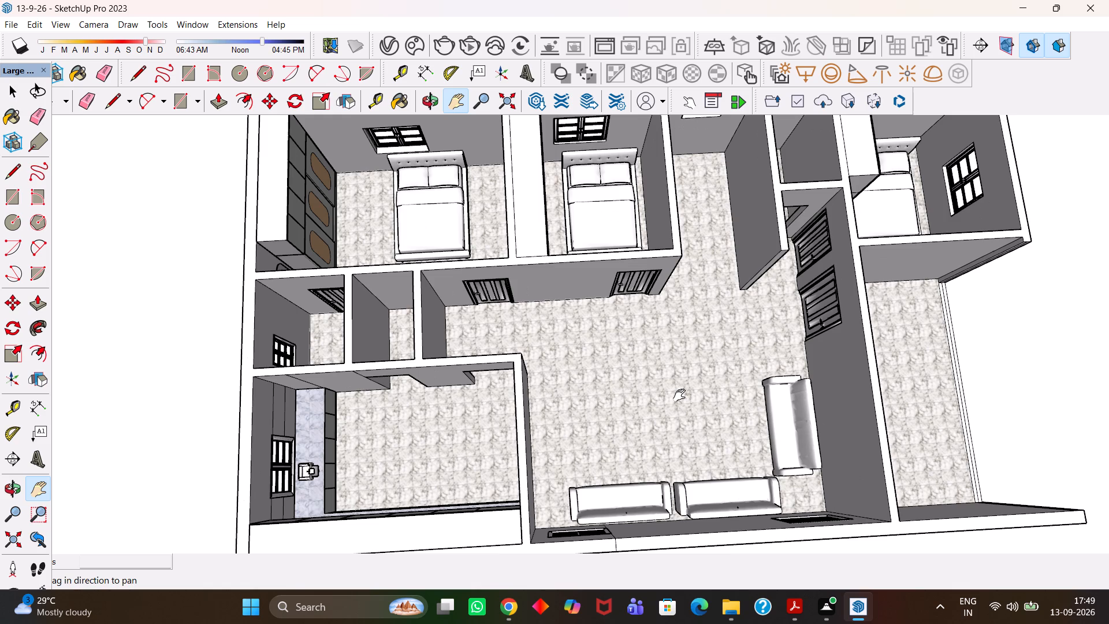
scroll(679, 395, down, 1)
drag(683, 344, 680, 363)
scroll(676, 362, down, 3)
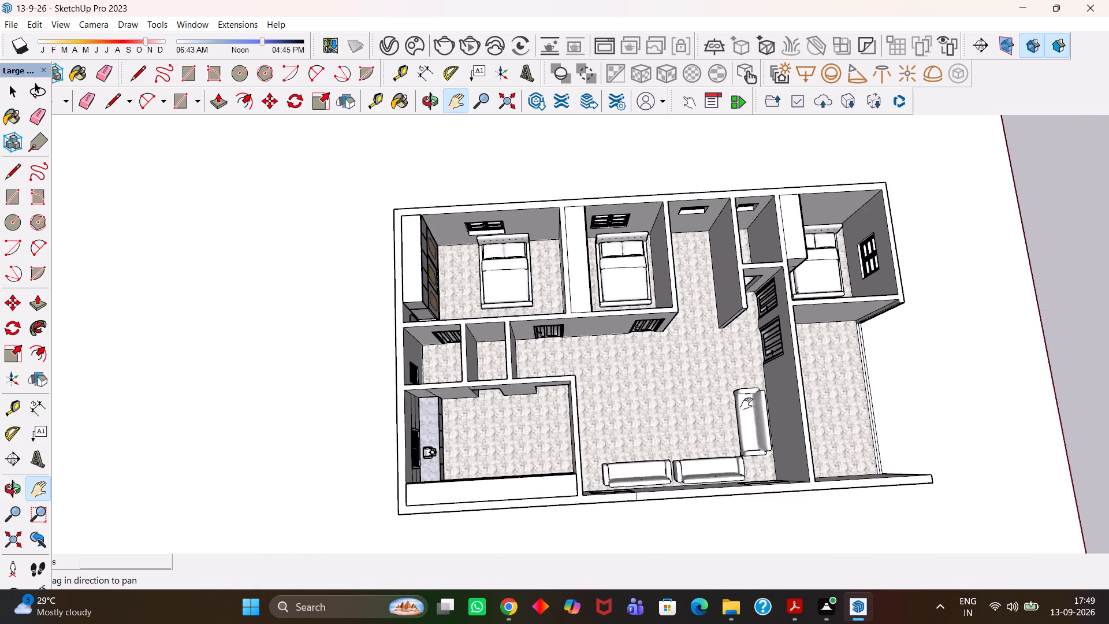
middle_drag(730, 411, 599, 260)
middle_drag(531, 307, 617, 418)
middle_drag(634, 370, 642, 396)
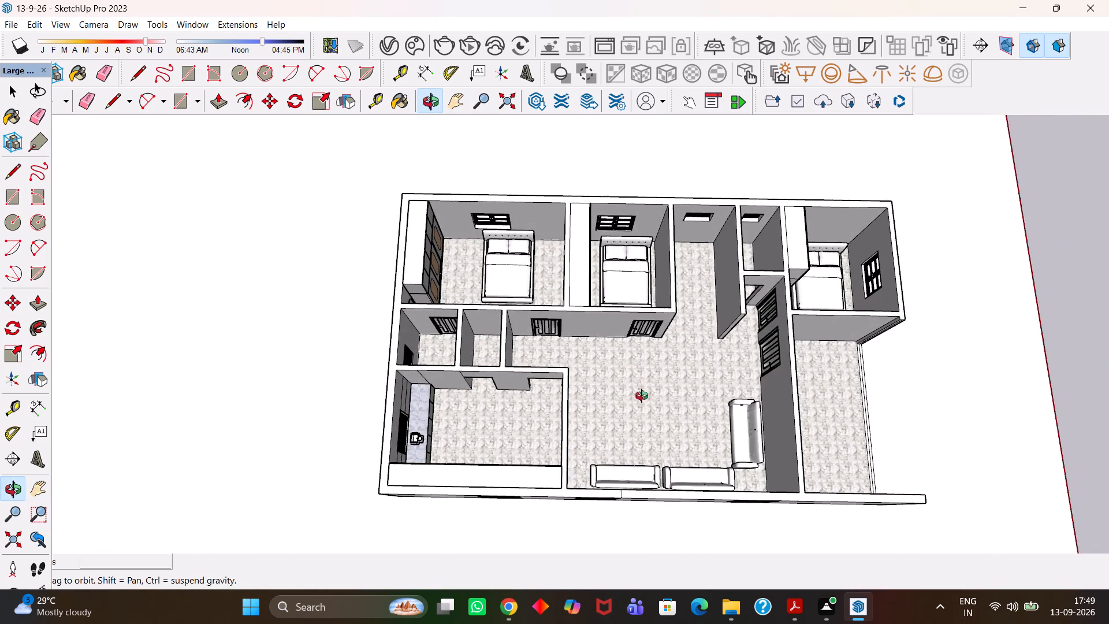
middle_drag(642, 396, 643, 411)
scroll(643, 411, up, 2)
middle_click(643, 411)
middle_drag(639, 403, 627, 407)
scroll(627, 407, up, 1)
scroll(627, 407, down, 1)
drag(641, 404, 634, 414)
middle_drag(634, 417, 642, 419)
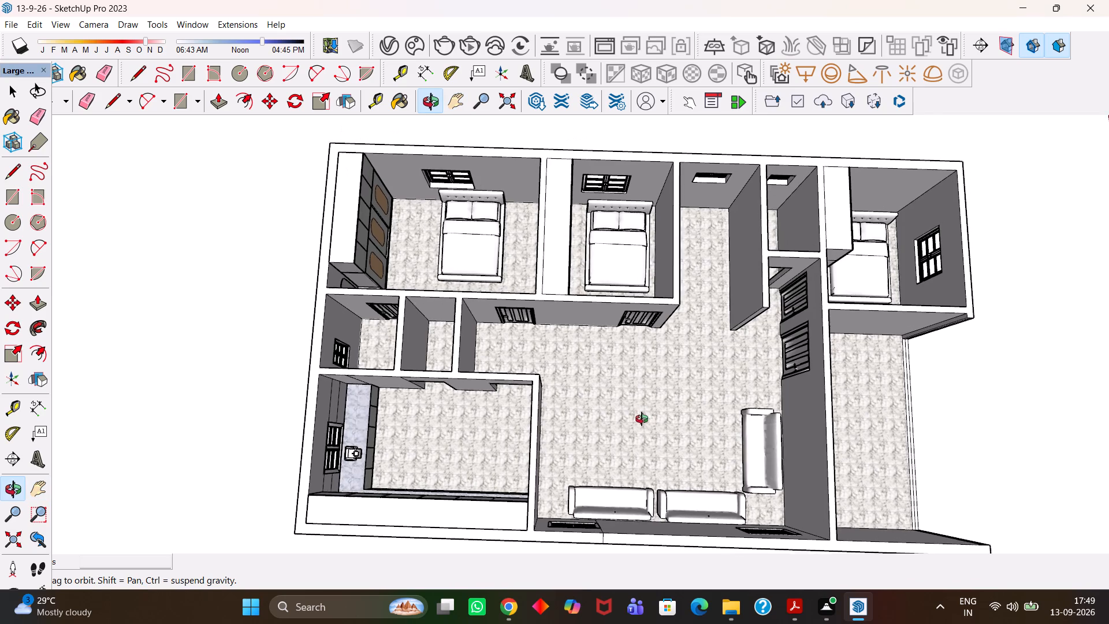
middle_drag(642, 419, 642, 419)
Erase the horizontal lines crossing the kitchen wall on both sides of the window above the marble counter.
scroll(321, 429, up, 2)
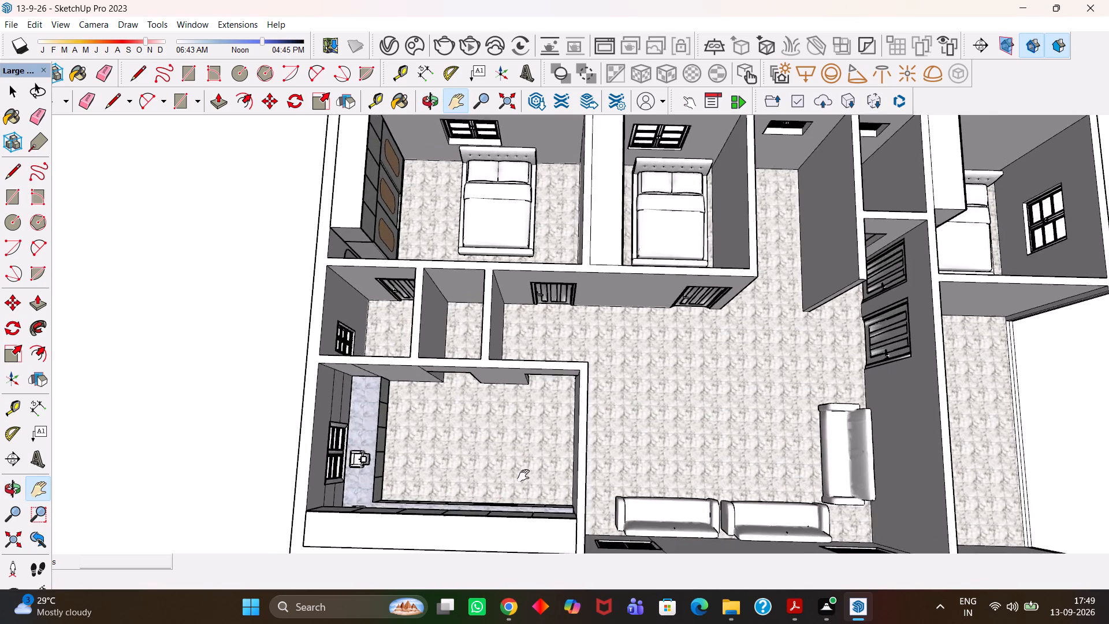
middle_drag(522, 477, 204, 436)
scroll(217, 470, up, 2)
drag(418, 271, 483, 434)
middle_drag(426, 423, 391, 304)
middle_click(391, 304)
scroll(391, 303, up, 4)
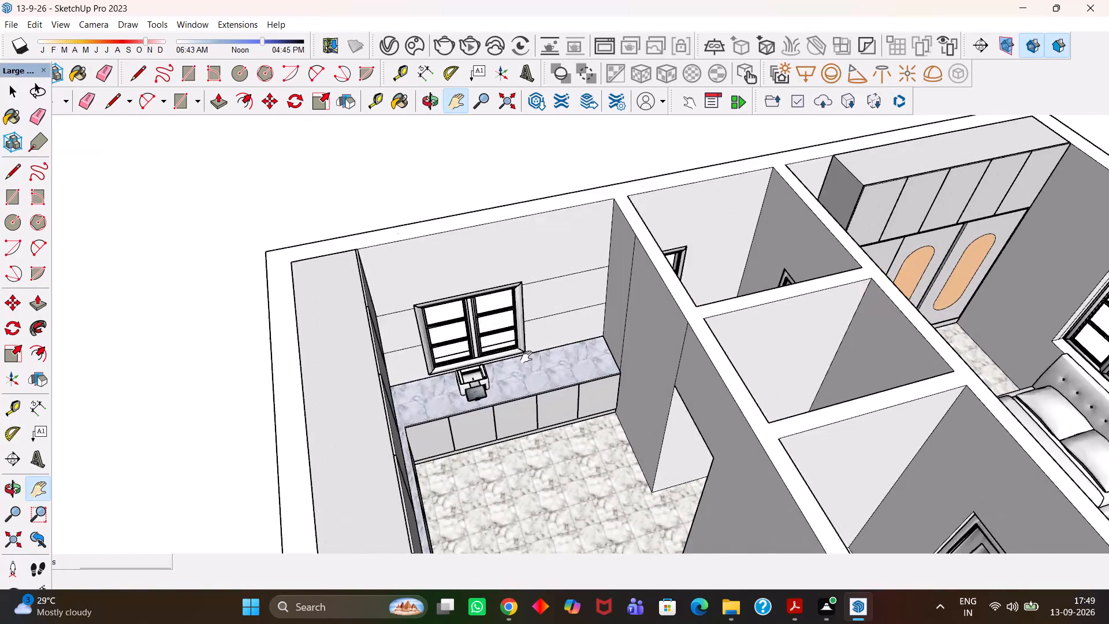
middle_drag(526, 365, 444, 289)
scroll(511, 373, up, 3)
middle_click(447, 288)
drag(423, 306, 442, 345)
middle_click(438, 359)
scroll(438, 359, up, 1)
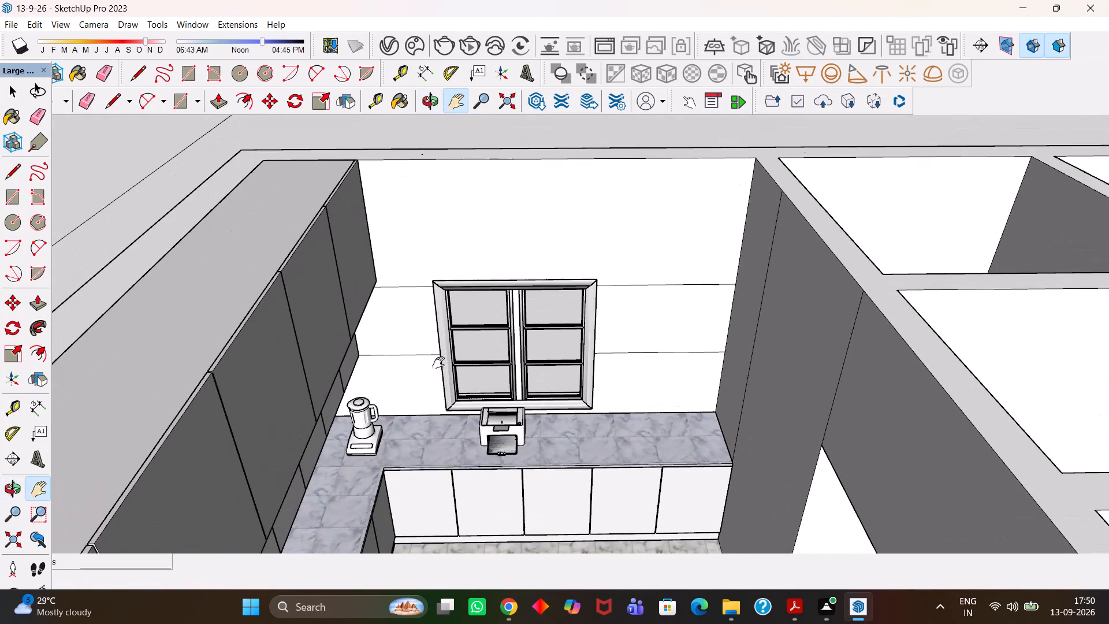
key(space)
double_click(641, 252)
click(641, 252)
key(e)
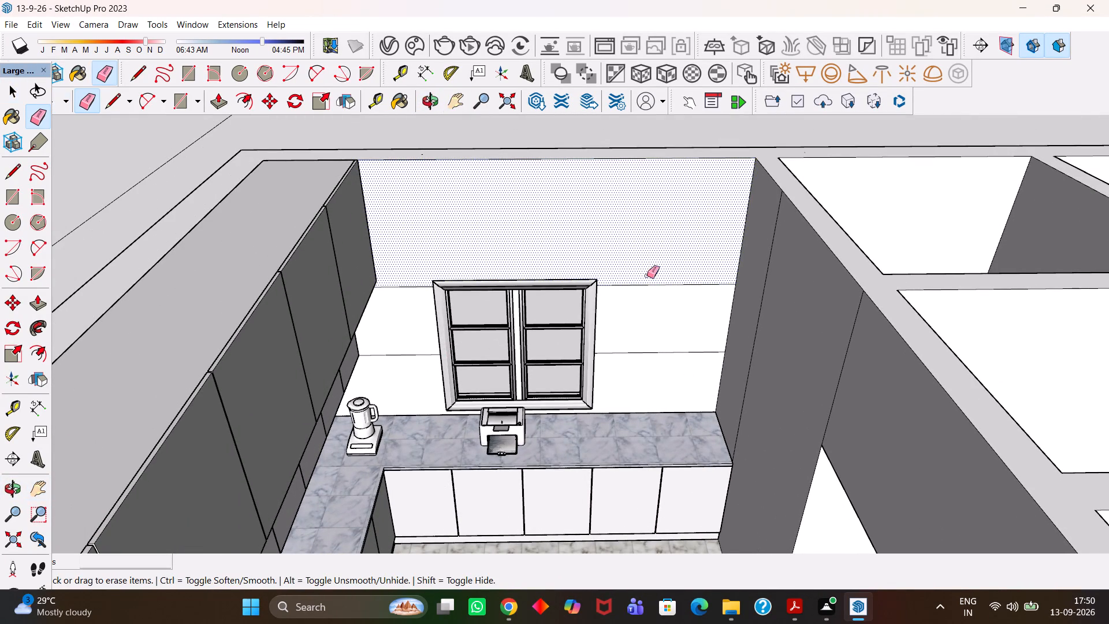
drag(647, 276, 646, 297)
drag(643, 334, 647, 361)
drag(397, 276, 400, 295)
drag(404, 320, 405, 328)
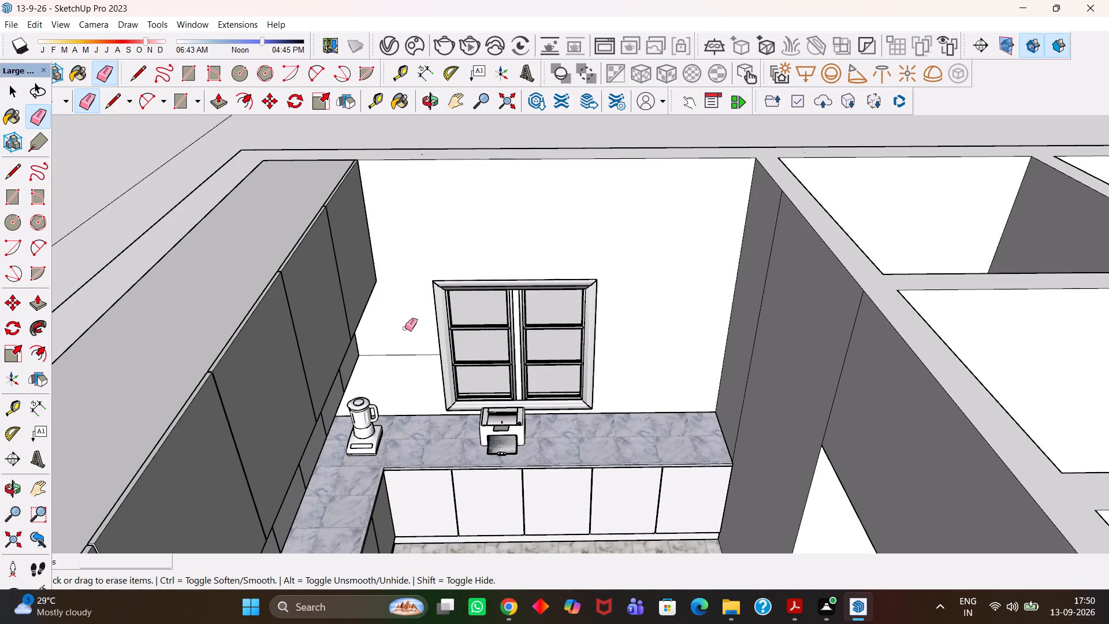
drag(405, 328, 407, 361)
Save the house model.
key(ctrl+s)
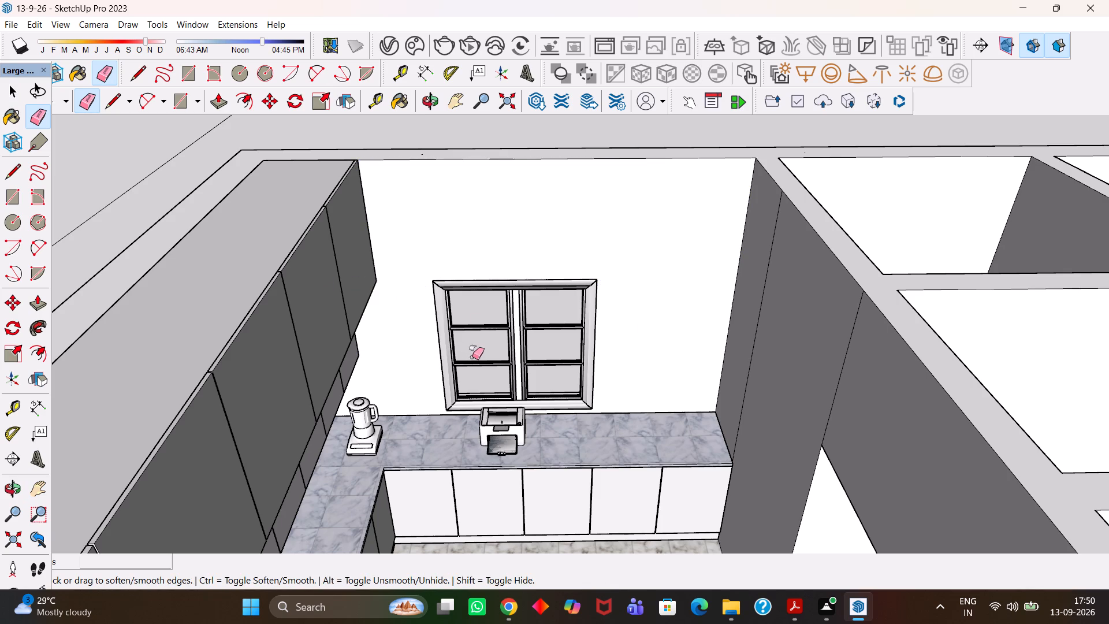
Delete the loose window lying on the ground outside the house, alongside the long outer wall.
scroll(486, 365, down, 2)
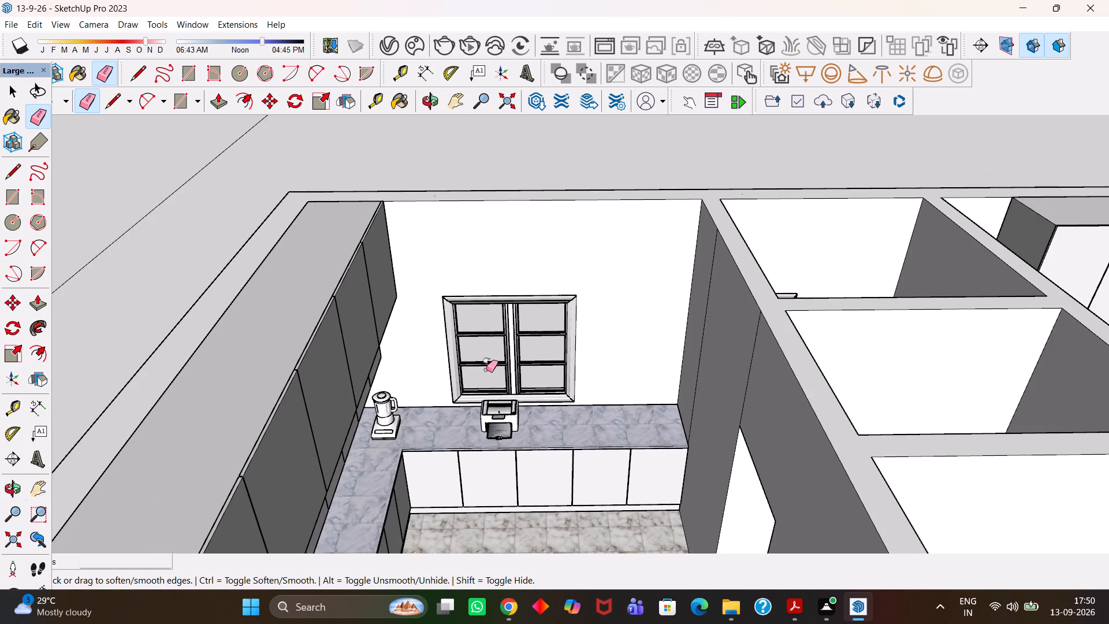
key(h)
scroll(483, 369, down, 5)
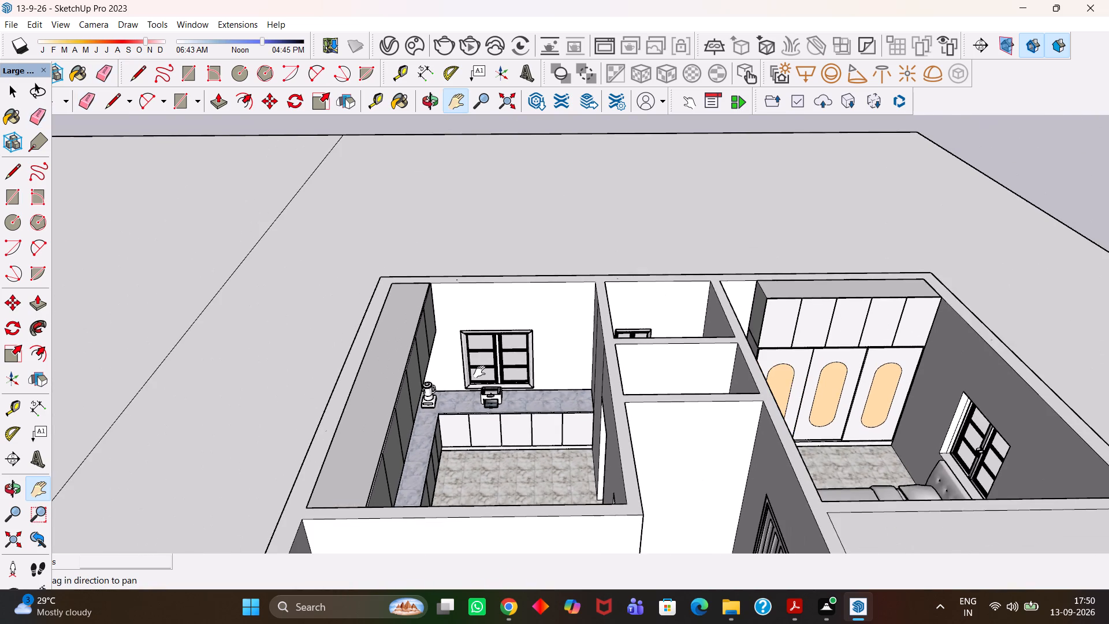
scroll(479, 372, down, 6)
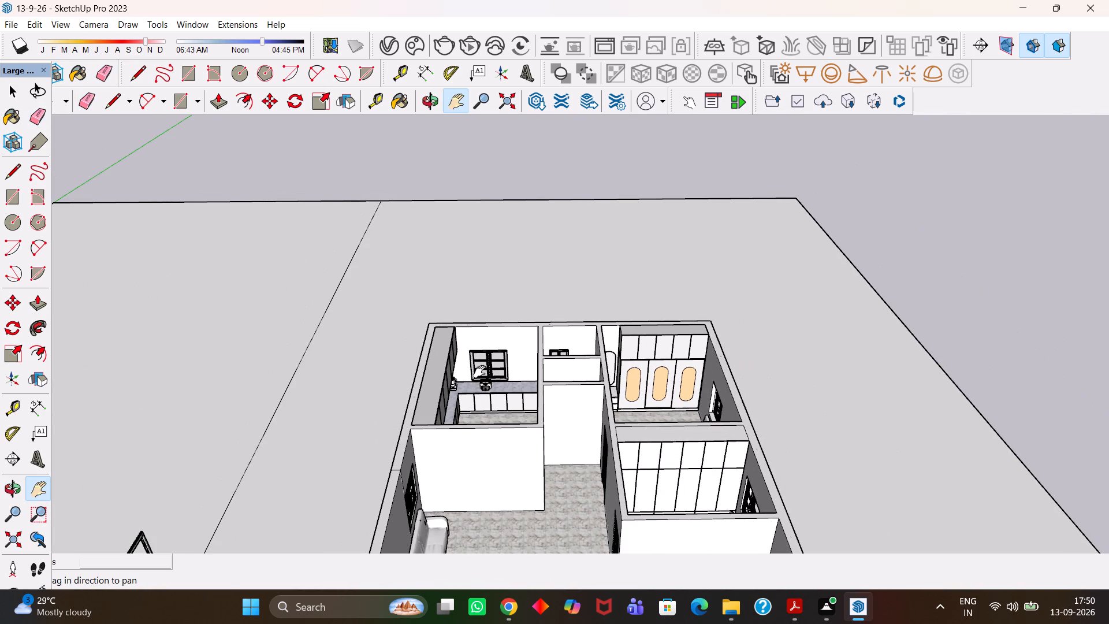
scroll(479, 372, down, 5)
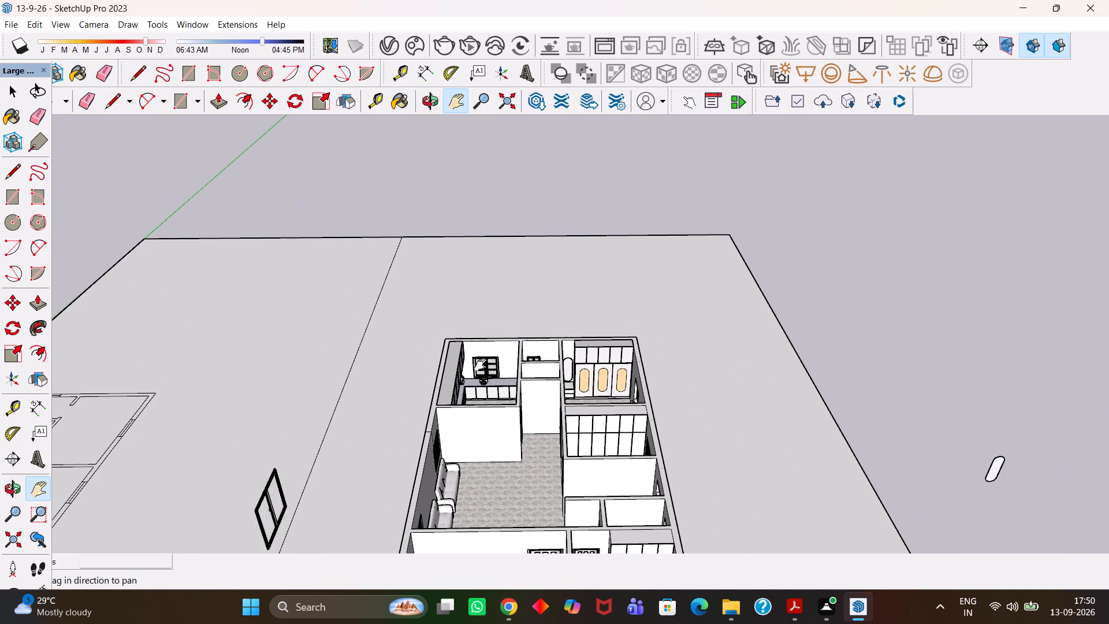
scroll(481, 365, down, 5)
middle_drag(463, 385, 660, 434)
scroll(520, 400, up, 3)
middle_drag(501, 409, 556, 476)
drag(580, 445, 487, 312)
middle_drag(451, 392, 441, 407)
scroll(441, 407, up, 3)
key(space)
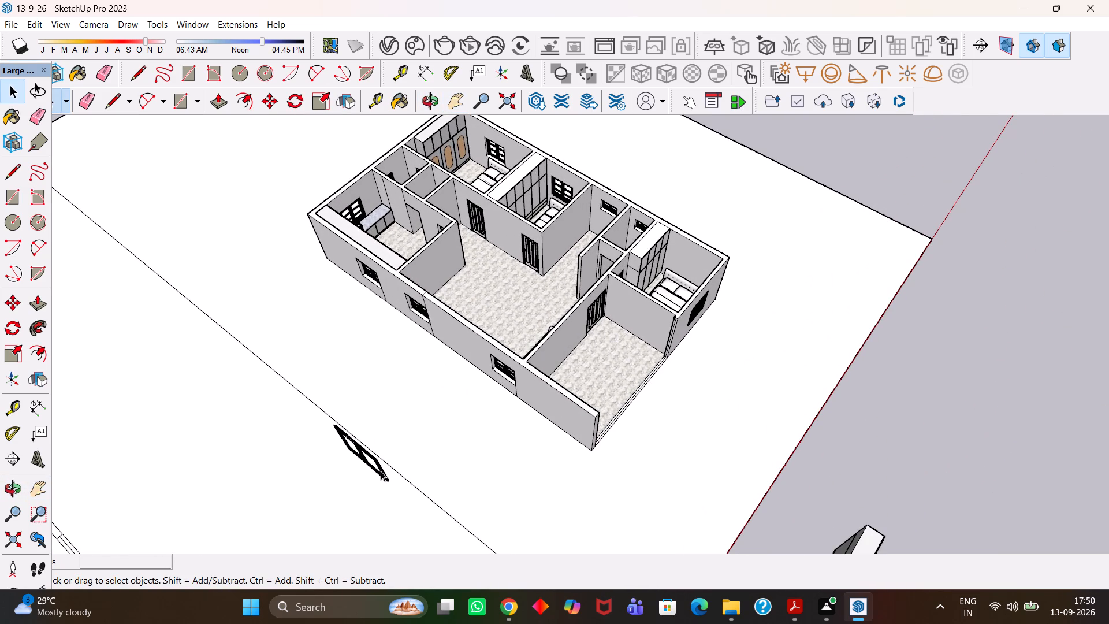
click(367, 466)
scroll(366, 462, up, 3)
key(Delete)
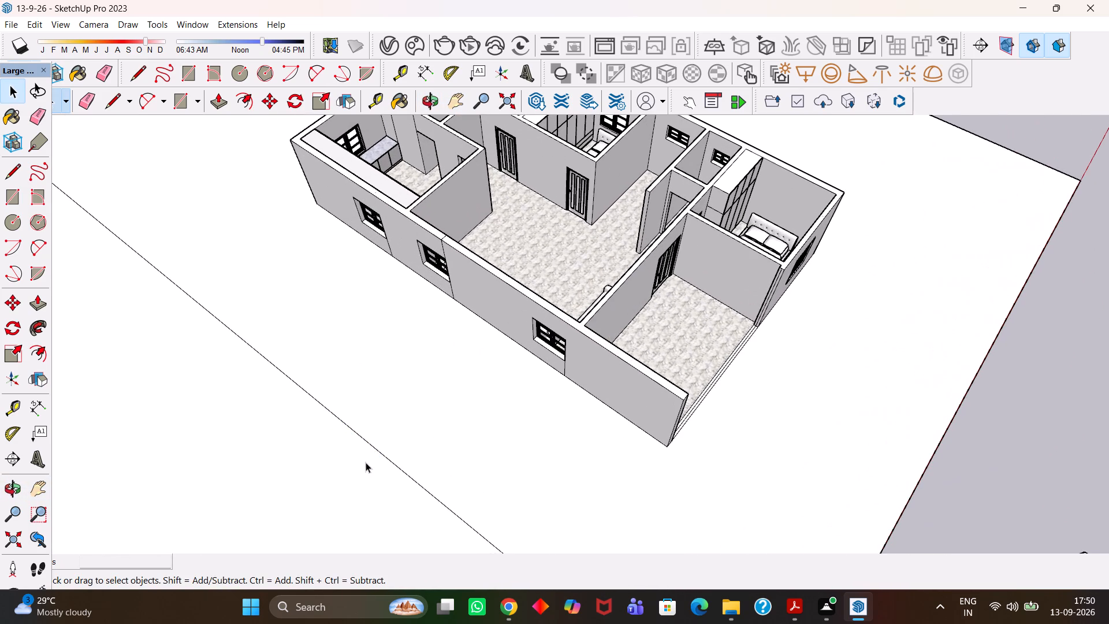
Delete the spare cabinet block standing off the ground plane, beyond the porch side of the house.
scroll(366, 455, down, 3)
middle_drag(411, 385, 490, 413)
key(h)
scroll(490, 413, down, 1)
middle_drag(463, 354, 529, 376)
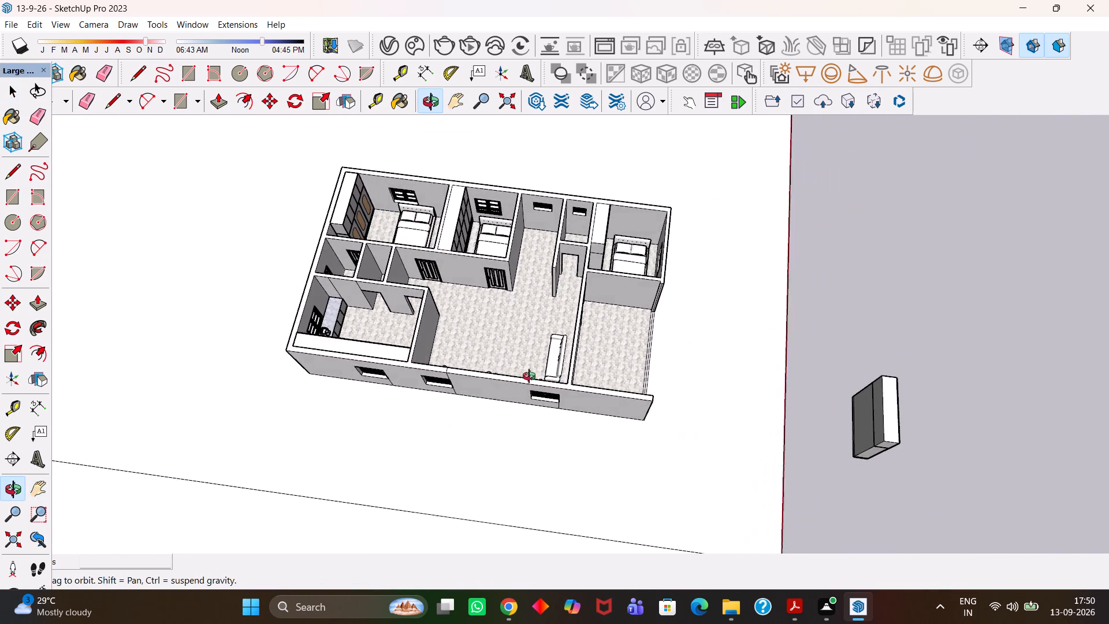
middle_drag(529, 376, 546, 374)
scroll(829, 421, up, 1)
drag(823, 416, 601, 402)
middle_drag(628, 405, 620, 403)
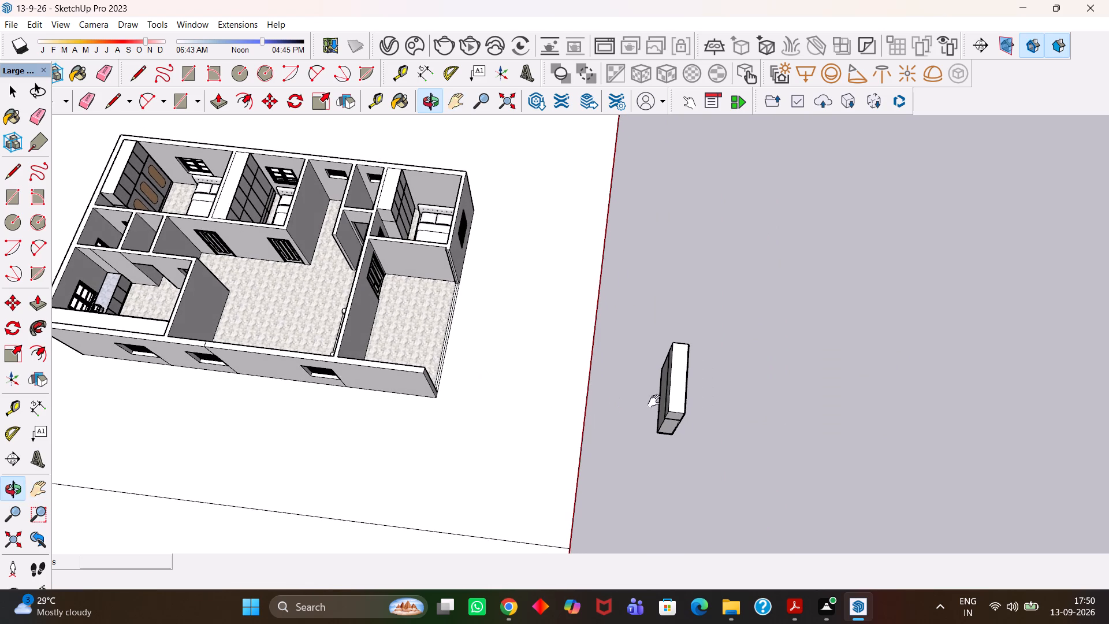
key(space)
drag(751, 323, 631, 503)
key(Delete)
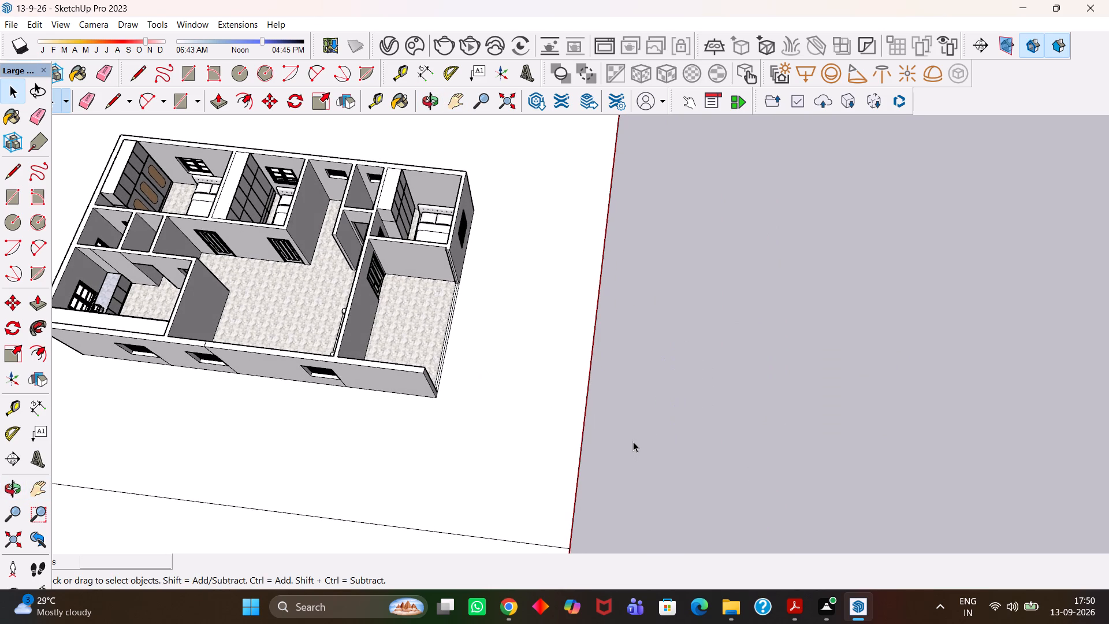
Frame the entire furnished house from above so that all rooms and the porch fit in the view.
scroll(632, 440, down, 3)
key(h)
middle_drag(500, 372, 534, 389)
scroll(534, 389, up, 1)
middle_click(534, 389)
key(h)
drag(434, 348, 721, 372)
scroll(702, 373, up, 1)
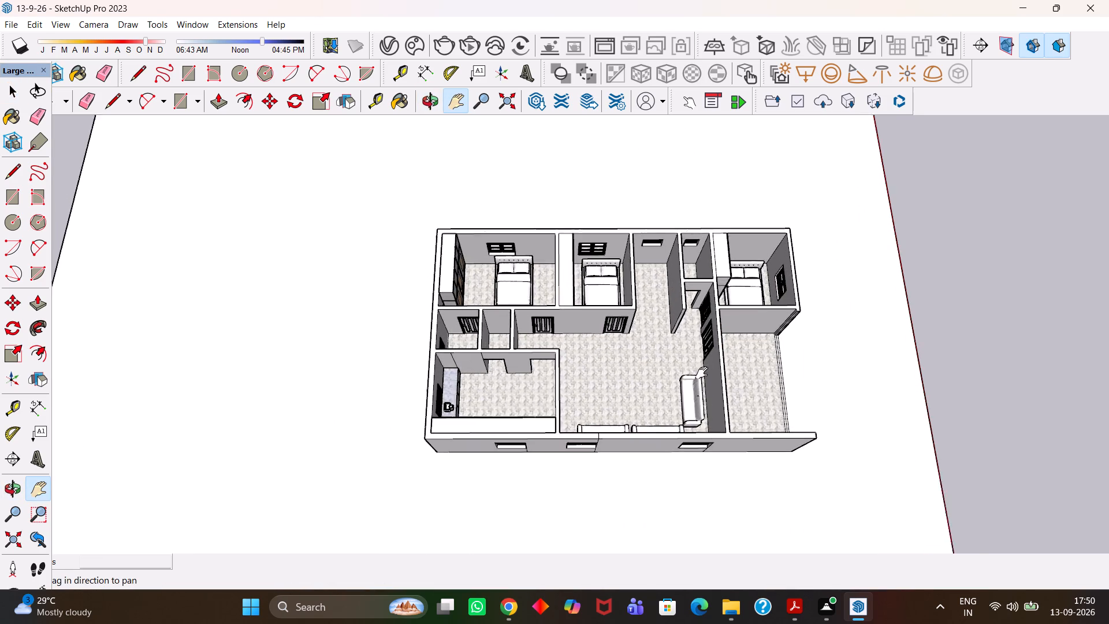
scroll(702, 373, up, 1)
middle_drag(699, 373, 699, 411)
scroll(693, 408, up, 2)
drag(694, 373, 764, 390)
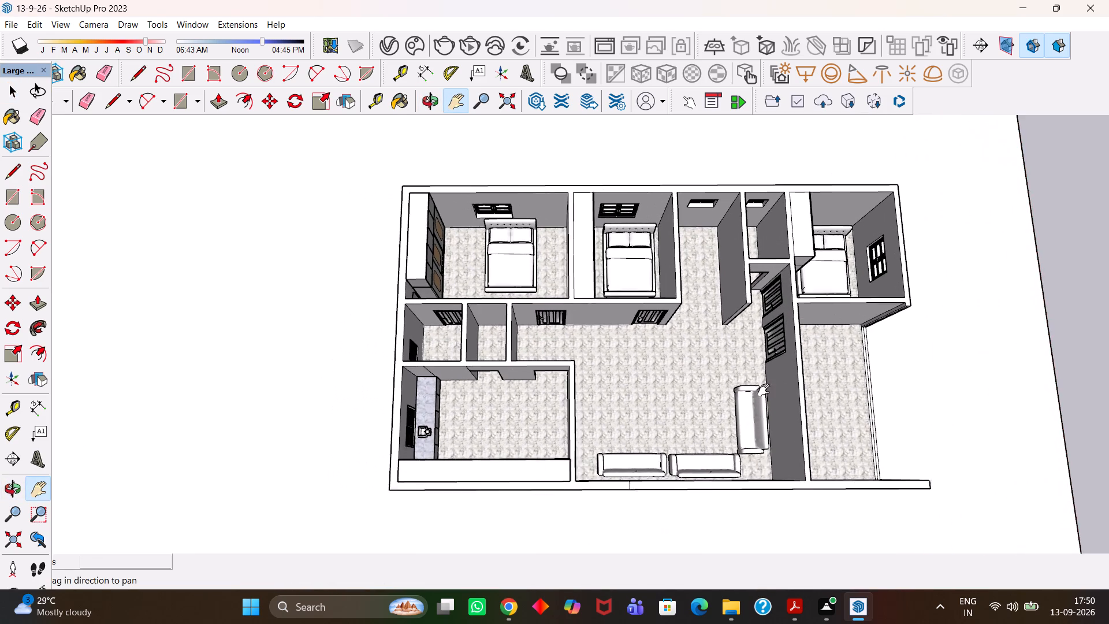
drag(764, 390, 764, 390)
scroll(761, 392, up, 1)
middle_drag(766, 405, 770, 428)
scroll(770, 428, up, 2)
drag(763, 401, 759, 429)
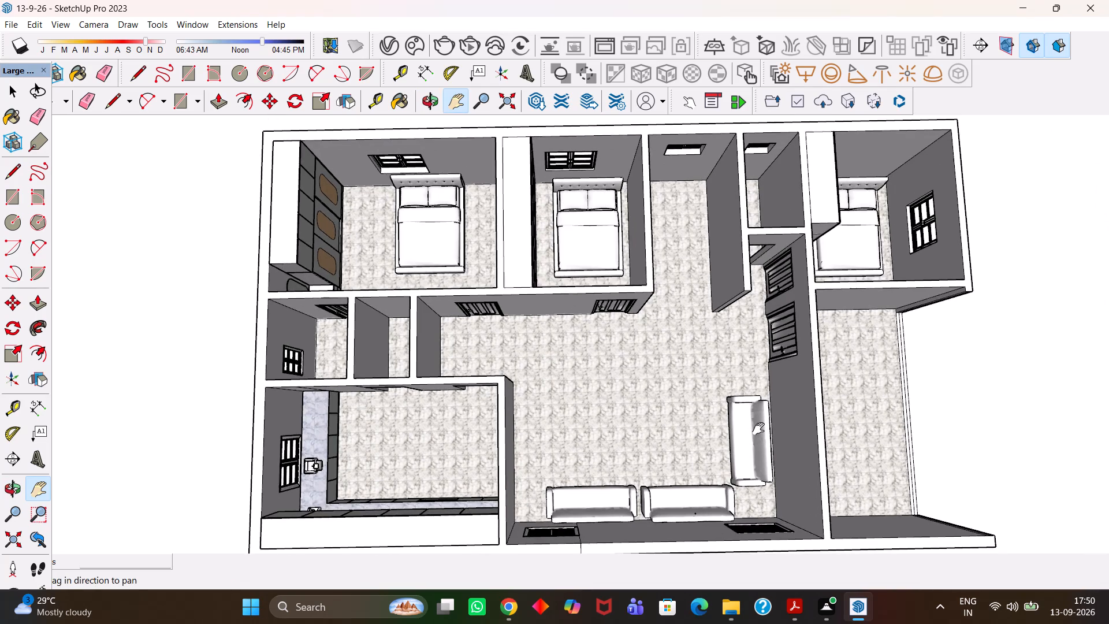
scroll(758, 429, down, 1)
drag(758, 429, 792, 407)
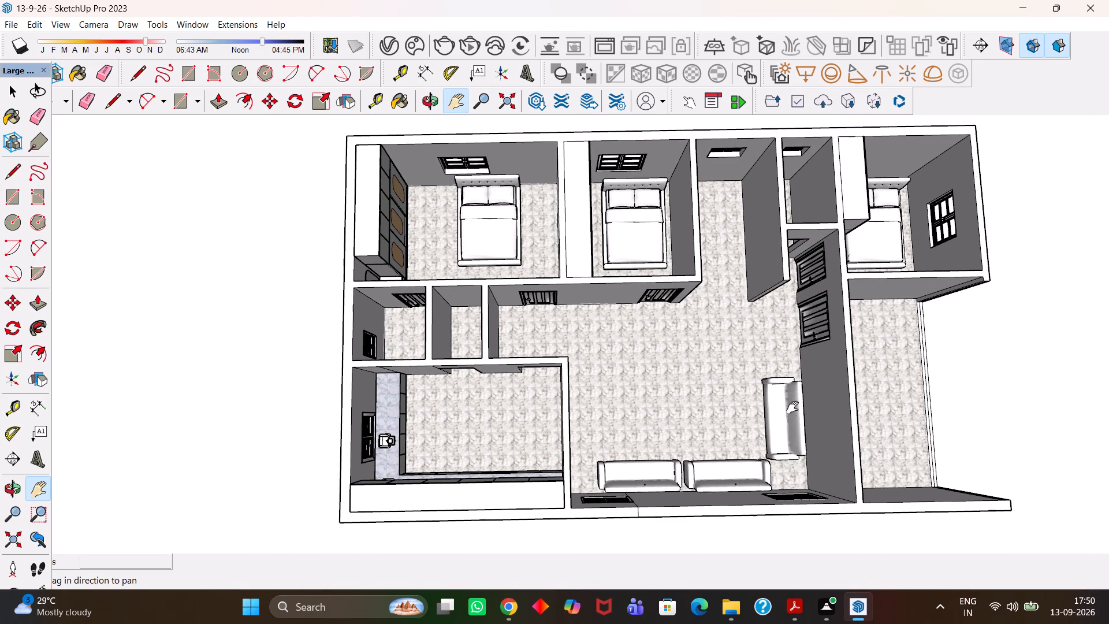
middle_drag(793, 406, 787, 415)
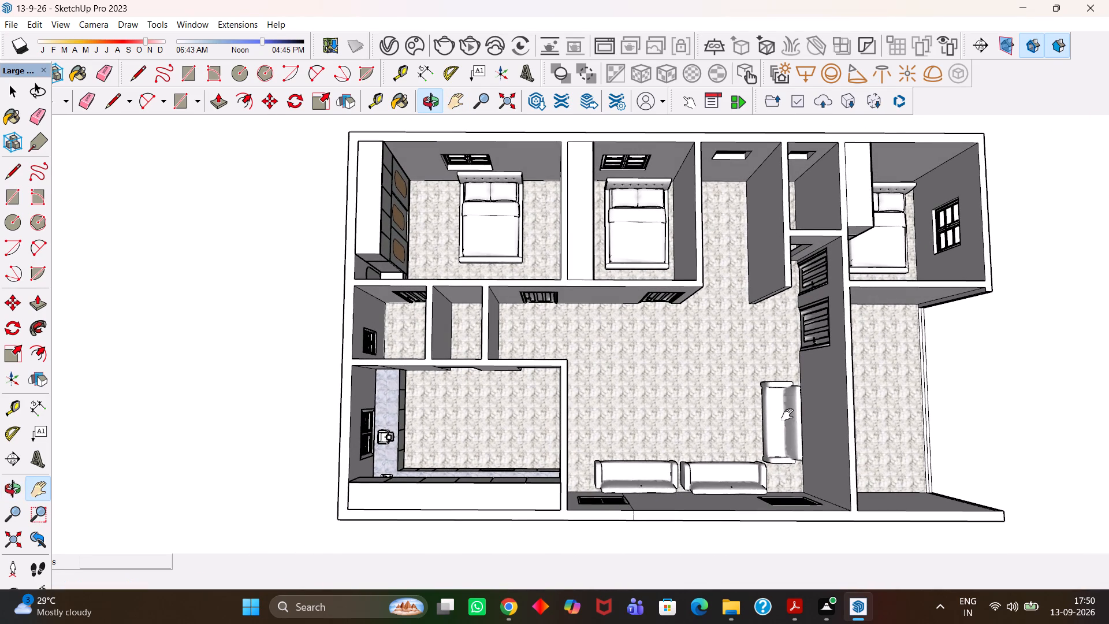
scroll(787, 415, down, 1)
scroll(774, 403, up, 1)
drag(775, 405, 777, 418)
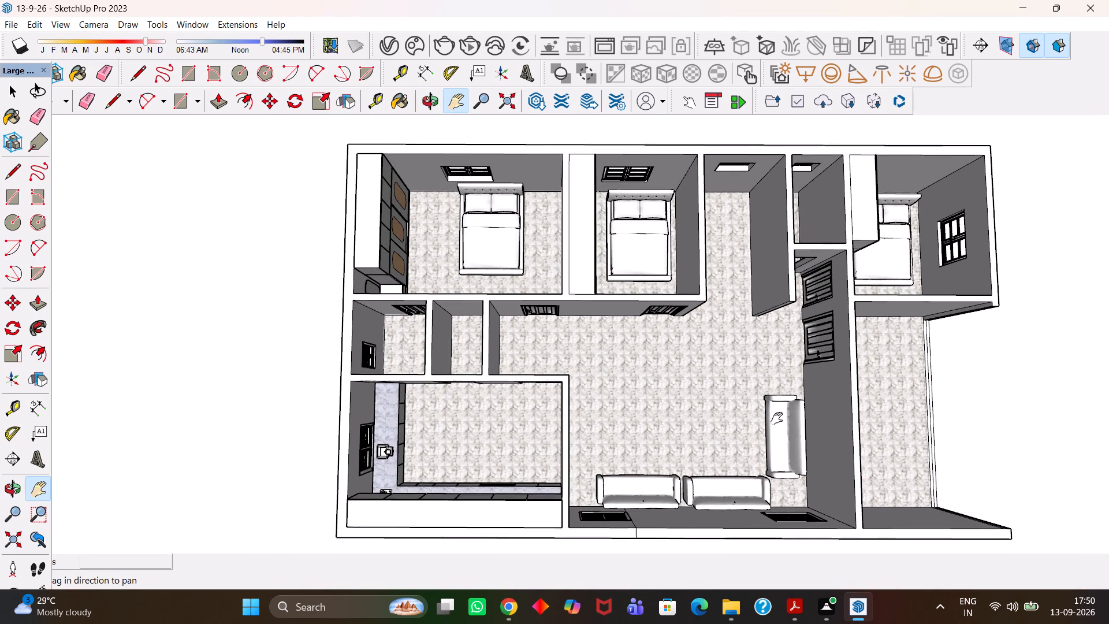
drag(777, 418, 764, 418)
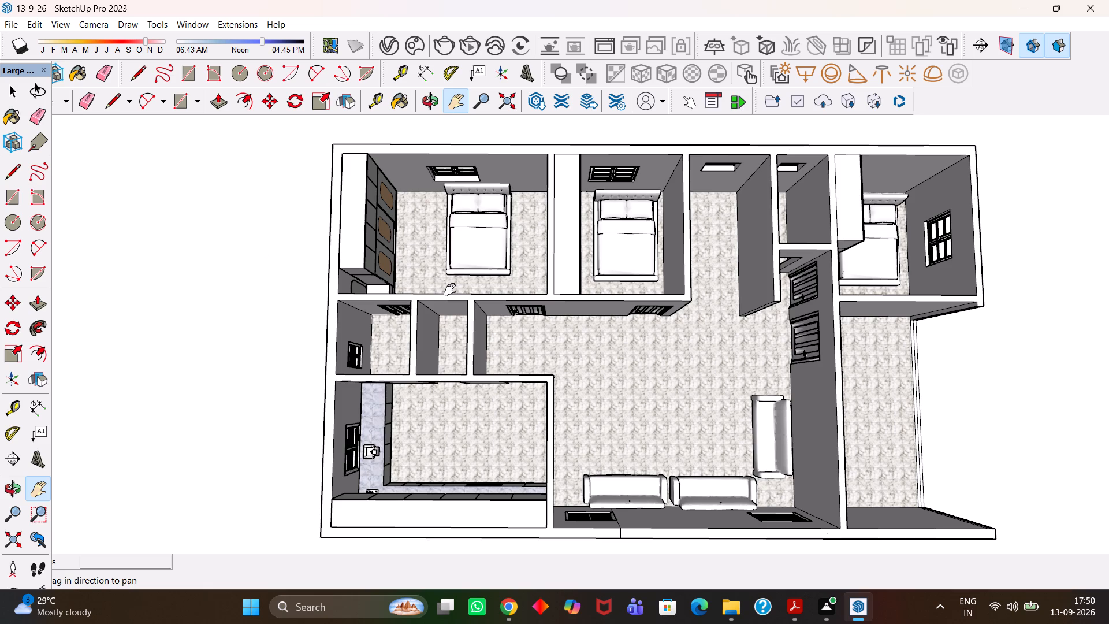
Save the house model.
key(ctrl+s)
Print the top view of the house with Microsoft Print to PDF, naming the output file 13-9.
click(12, 23)
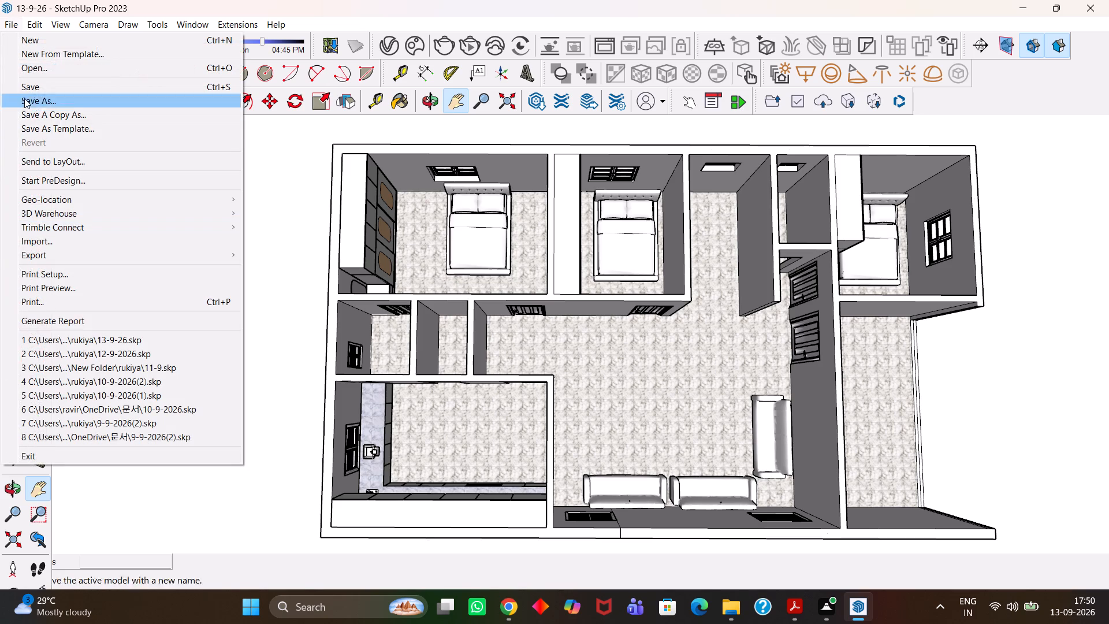
click(38, 300)
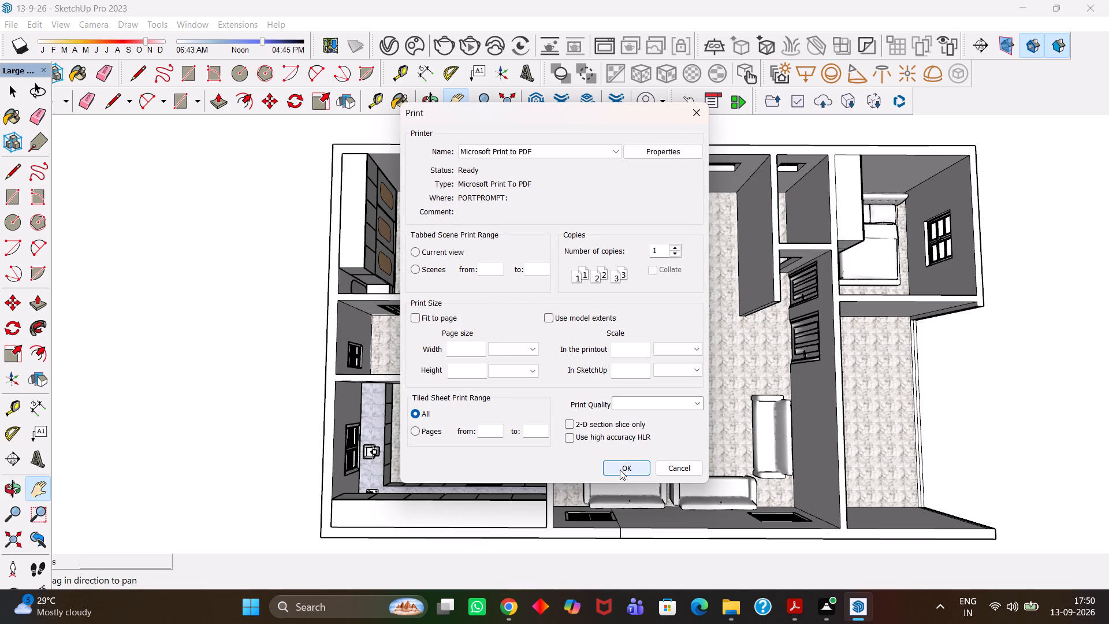
click(620, 470)
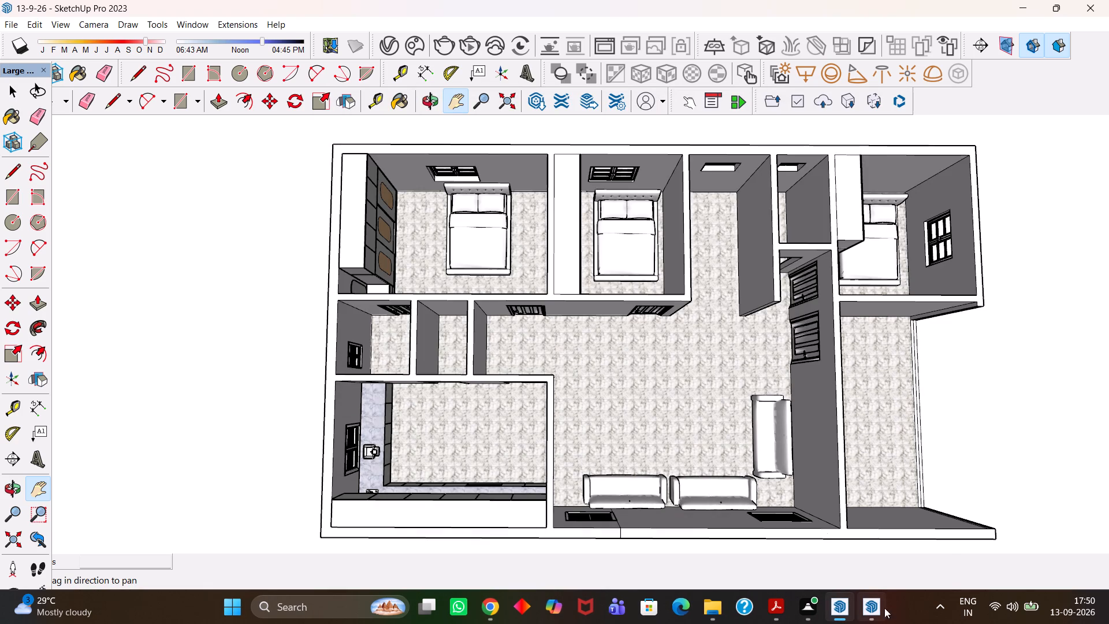
click(868, 556)
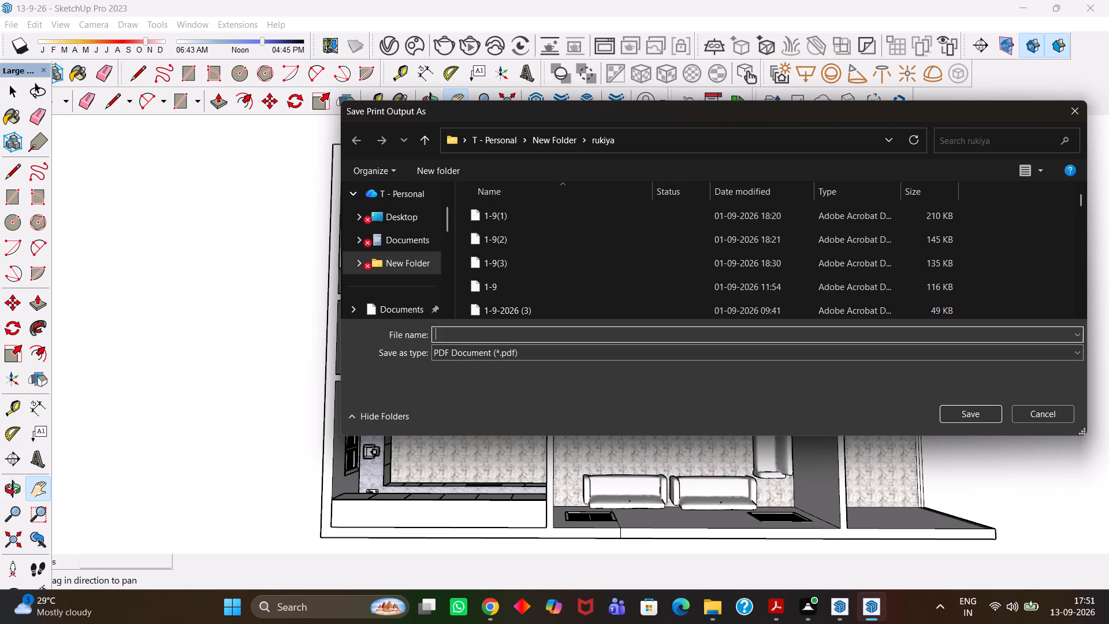
text(13-9-226)
key(BackSpace)
key(BackSpace)
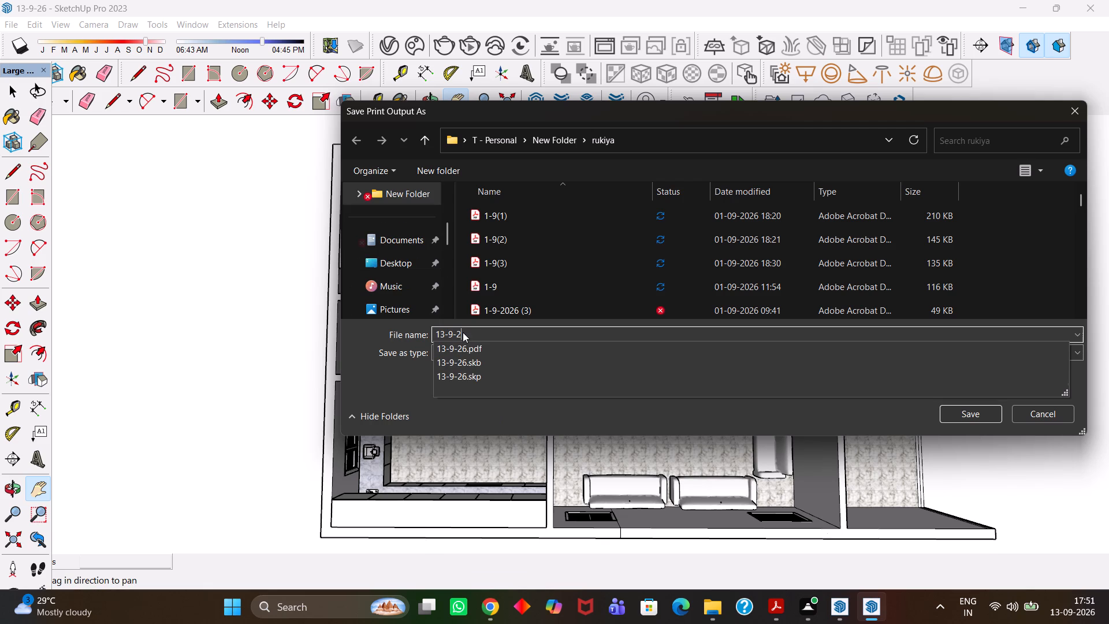
key(BackSpace)
key(BackSpace)
key(Return)
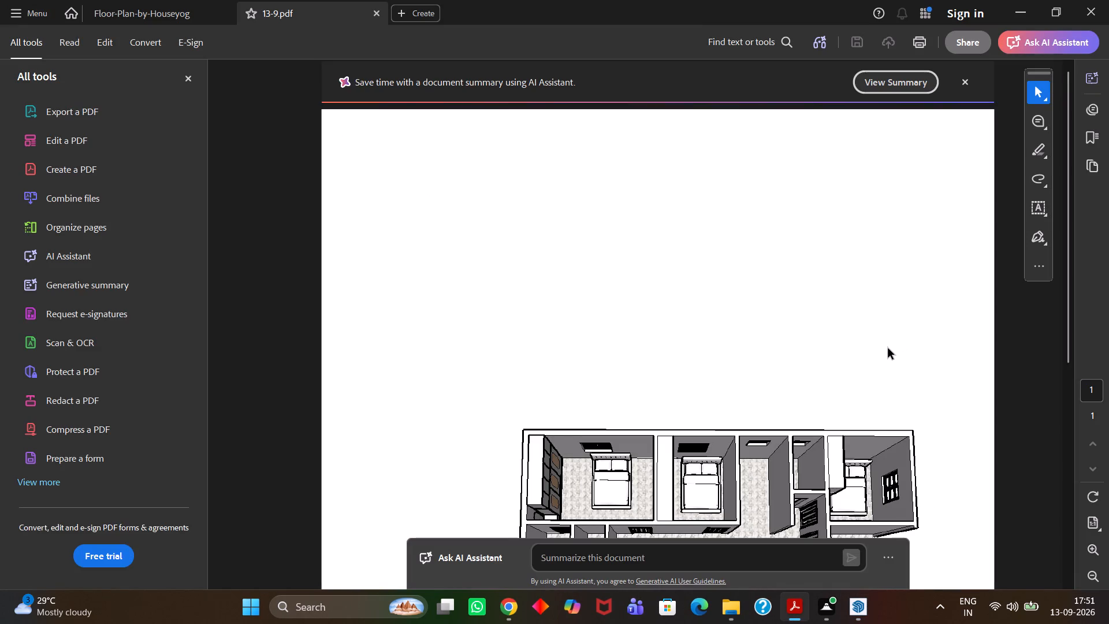
Check the printed house layout on the page of 13-9.pdf in Adobe Acrobat.
scroll(775, 403, down, 12)
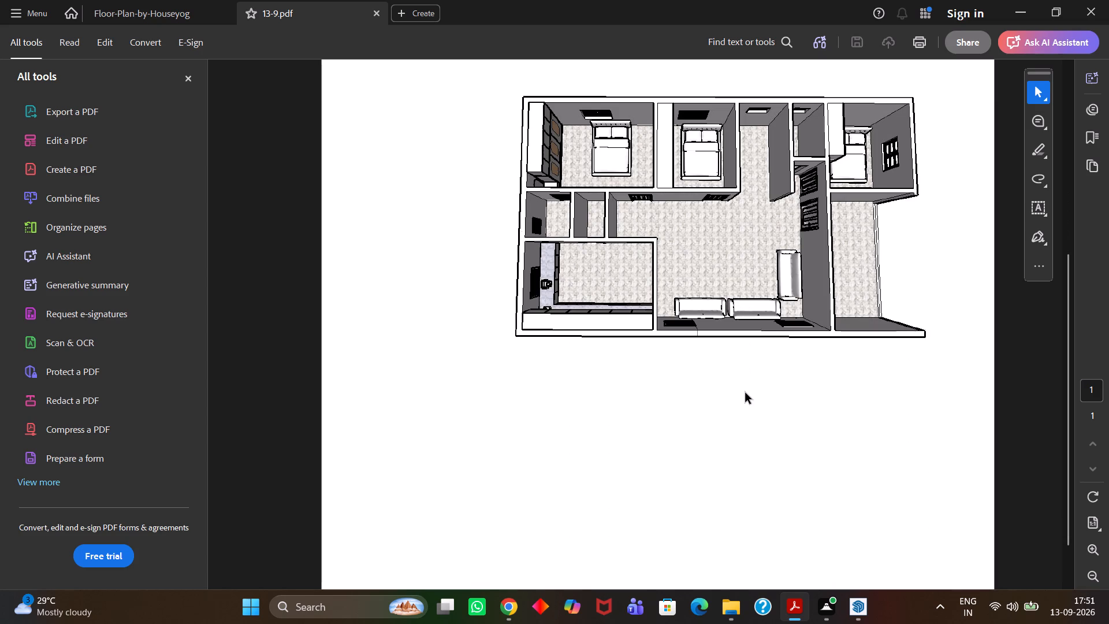
scroll(745, 393, up, 2)
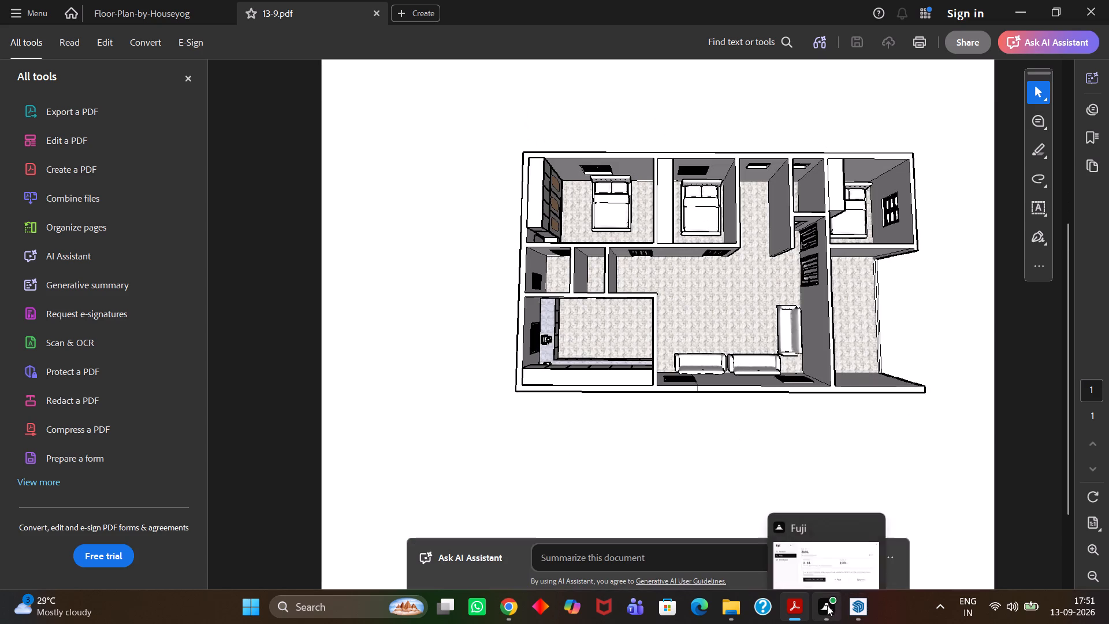
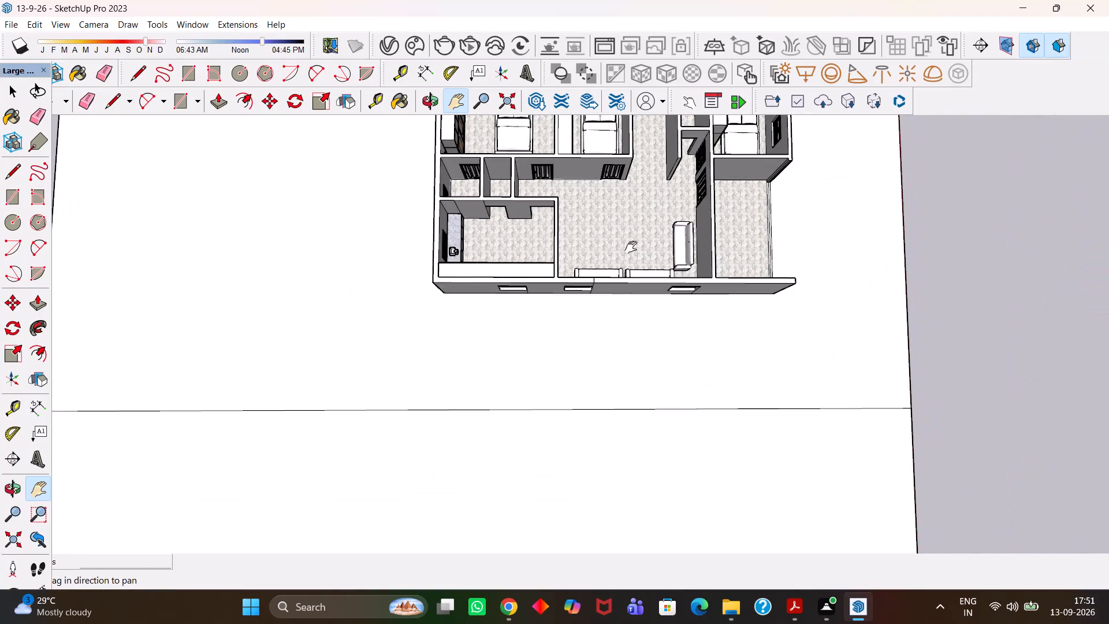
Frame the entire 2D floor plan outline beside the furnished house so that all its walls fit in the view.
drag(656, 407, 615, 200)
drag(648, 407, 672, 231)
scroll(657, 328, up, 4)
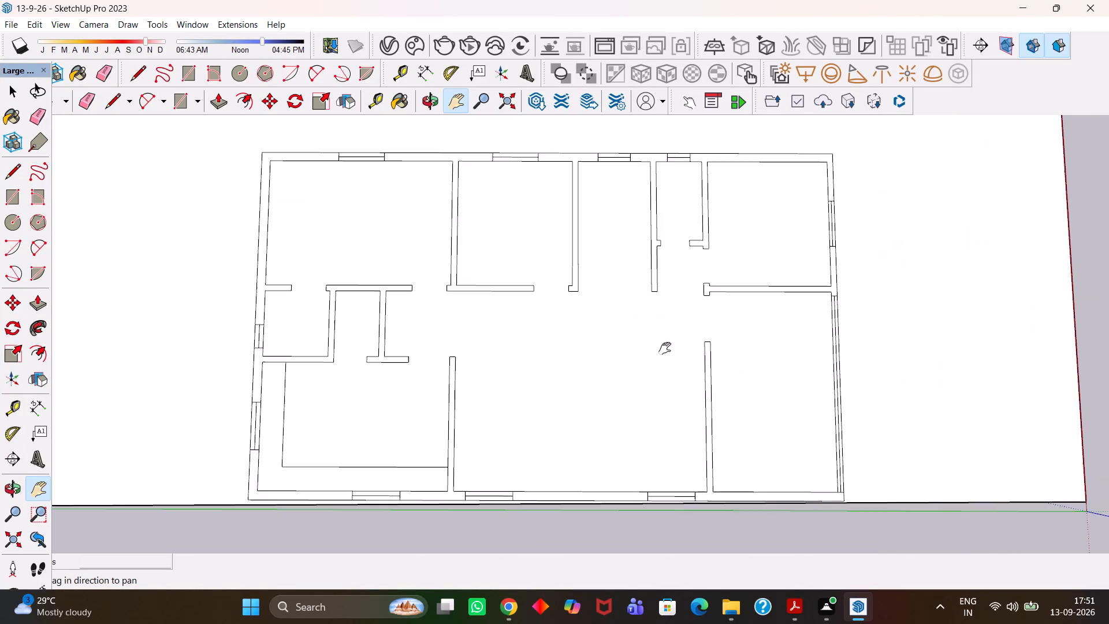
scroll(665, 348, up, 4)
drag(669, 349, 717, 354)
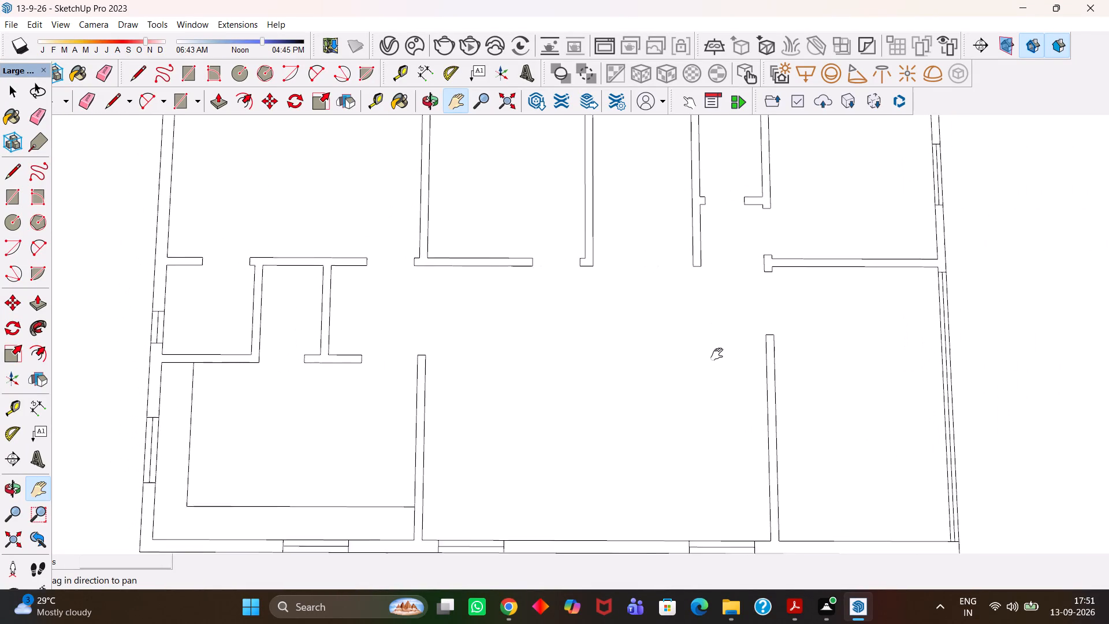
drag(717, 354, 717, 356)
scroll(717, 356, down, 2)
drag(718, 360, 720, 372)
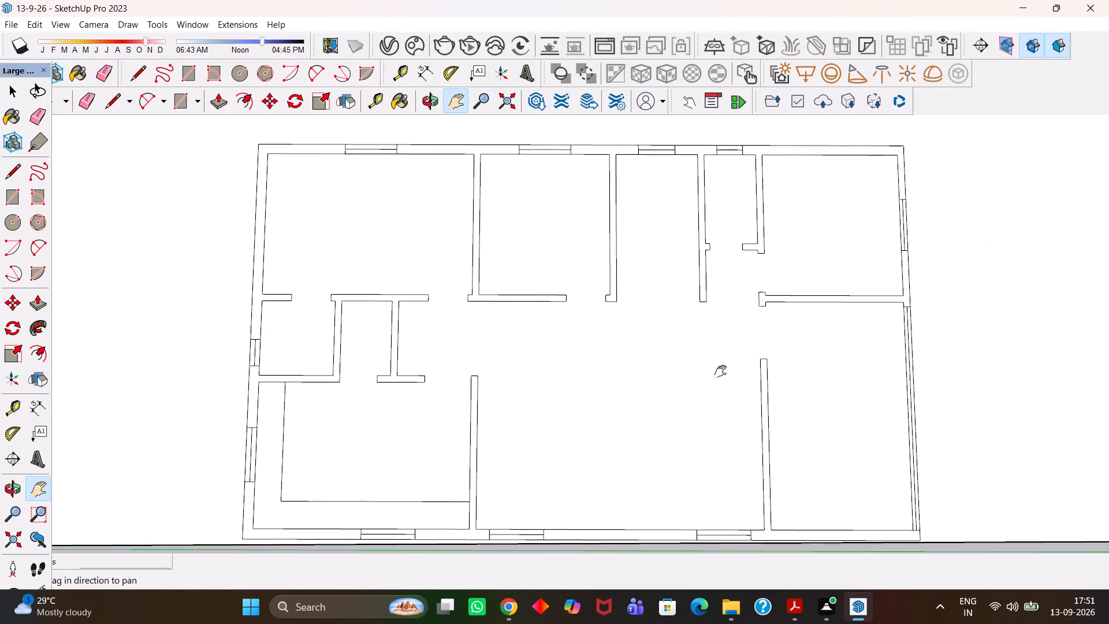
drag(720, 372, 724, 380)
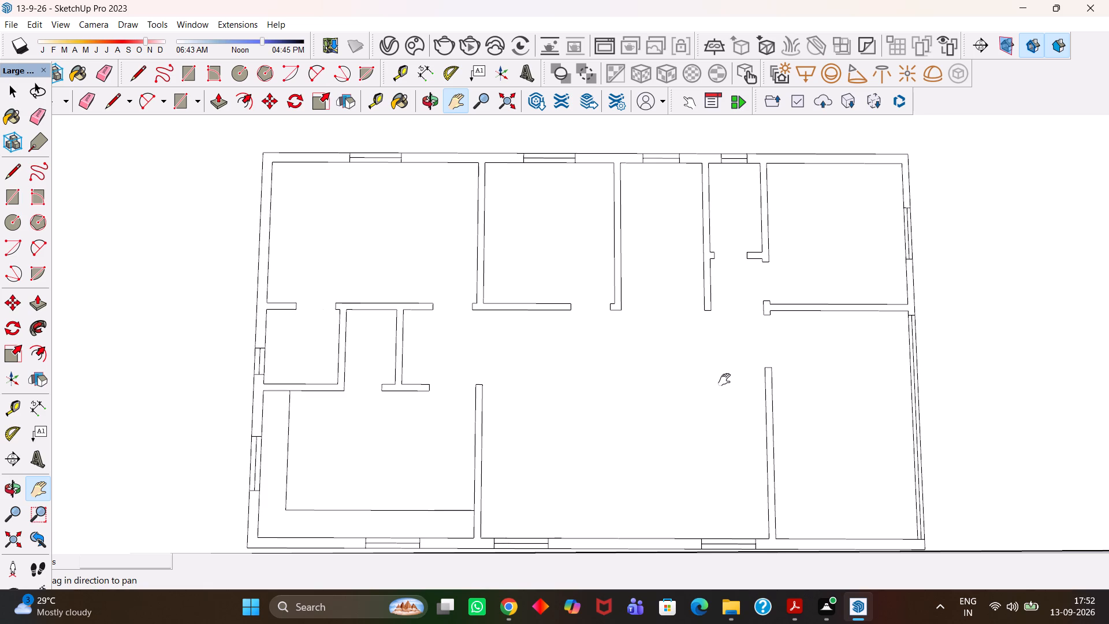
scroll(725, 381, up, 3)
scroll(701, 385, down, 3)
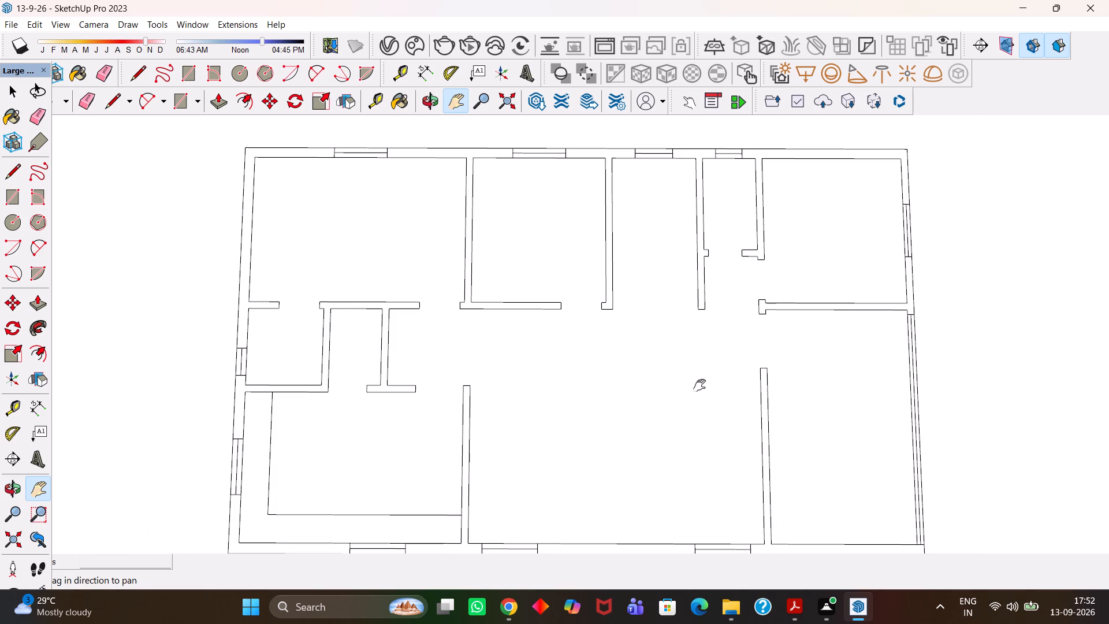
scroll(697, 385, down, 6)
scroll(691, 385, up, 2)
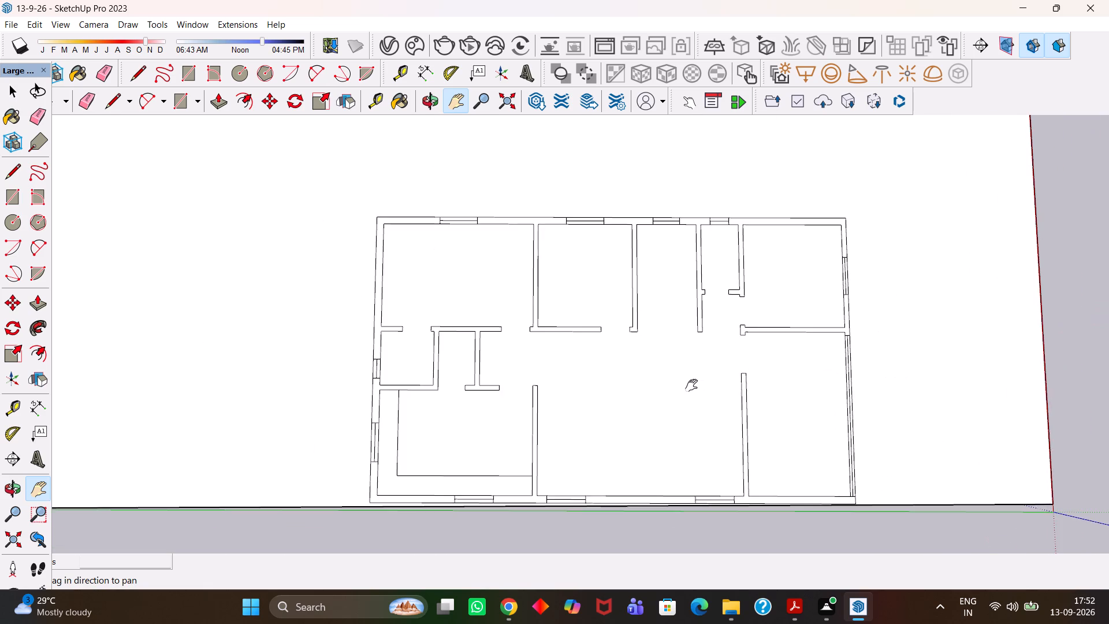
scroll(691, 385, up, 3)
drag(691, 385, 680, 384)
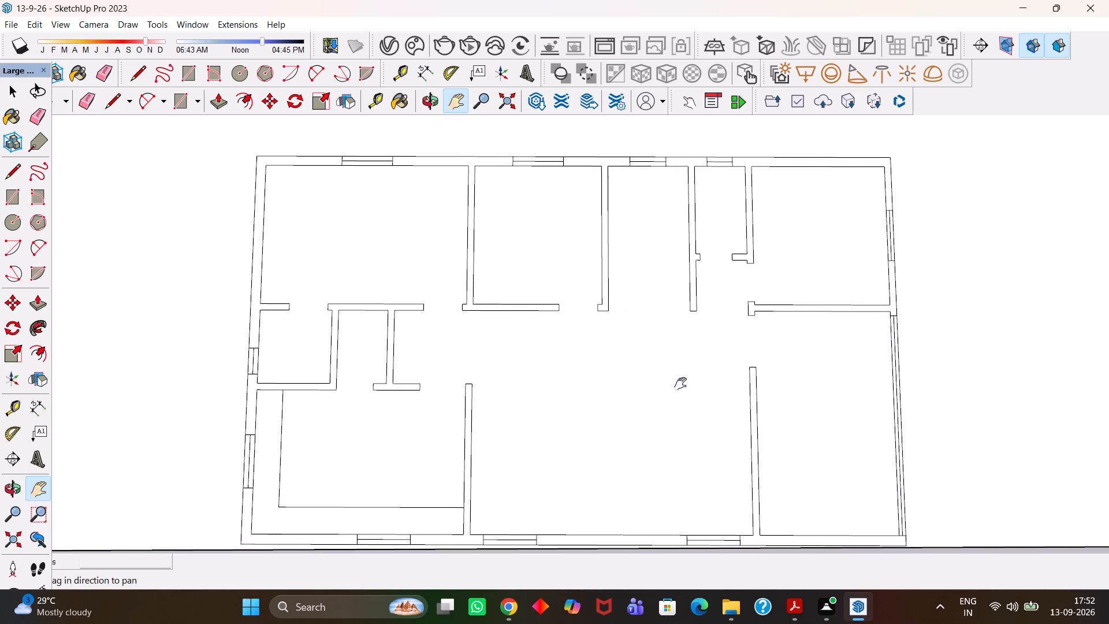
drag(680, 384, 671, 390)
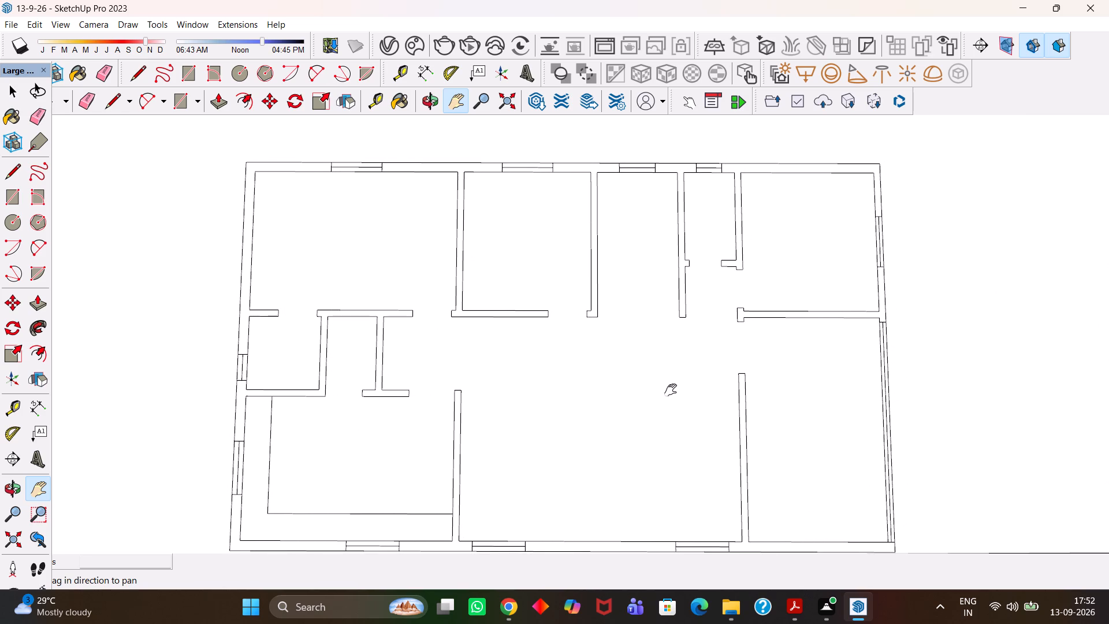
Print the floor plan view with Microsoft Print to PDF, naming the output file 13-9(1).
click(13, 25)
click(40, 299)
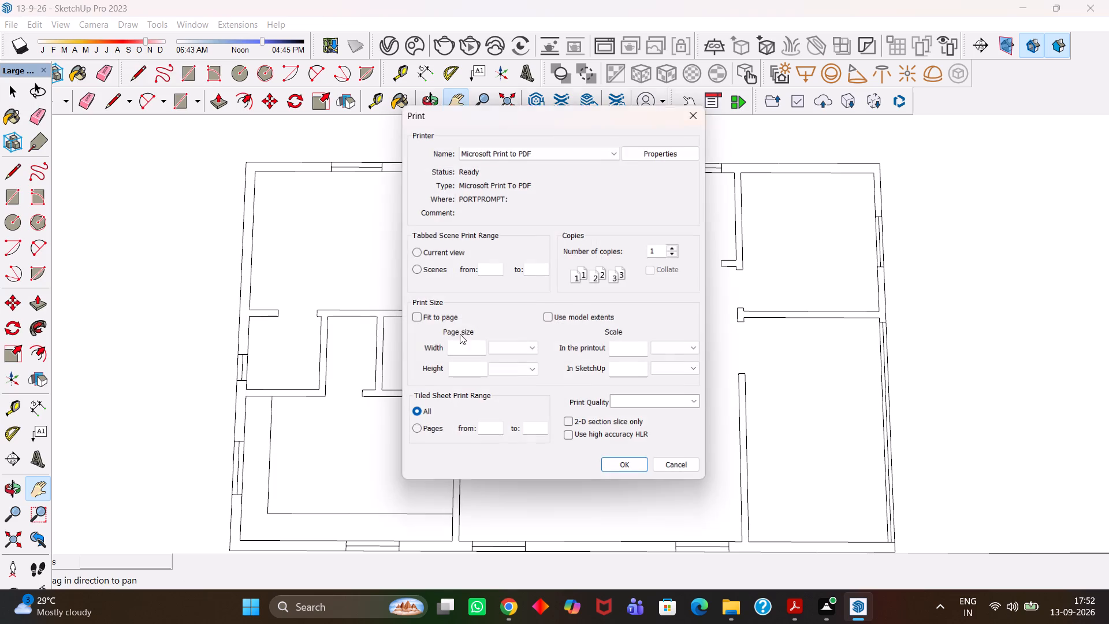
click(630, 473)
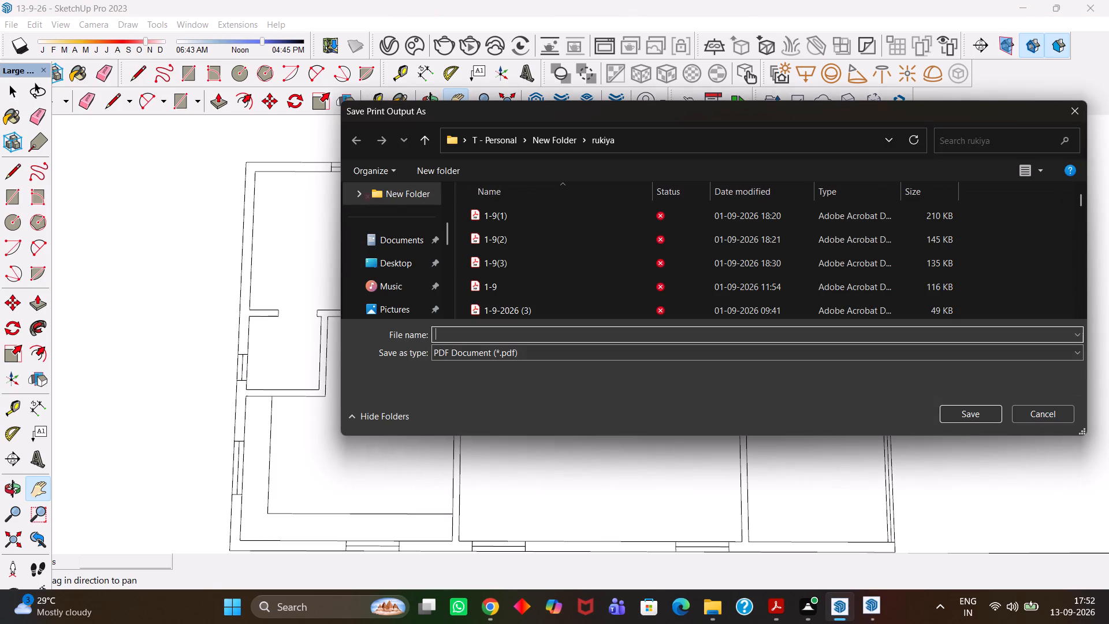
text(13-9)
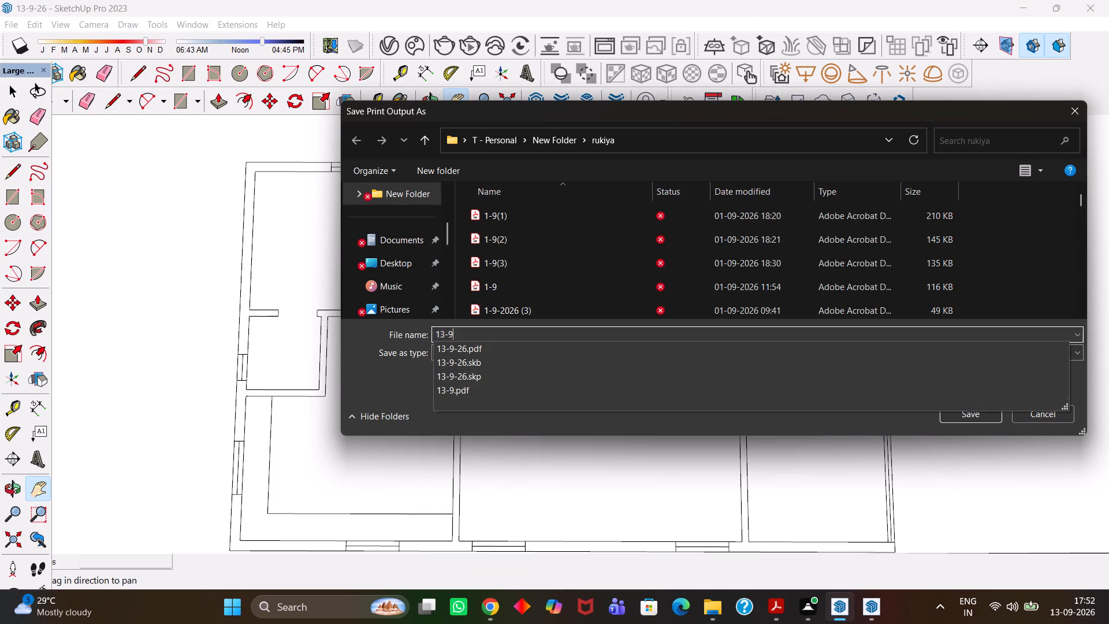
key(shift+parenleft)
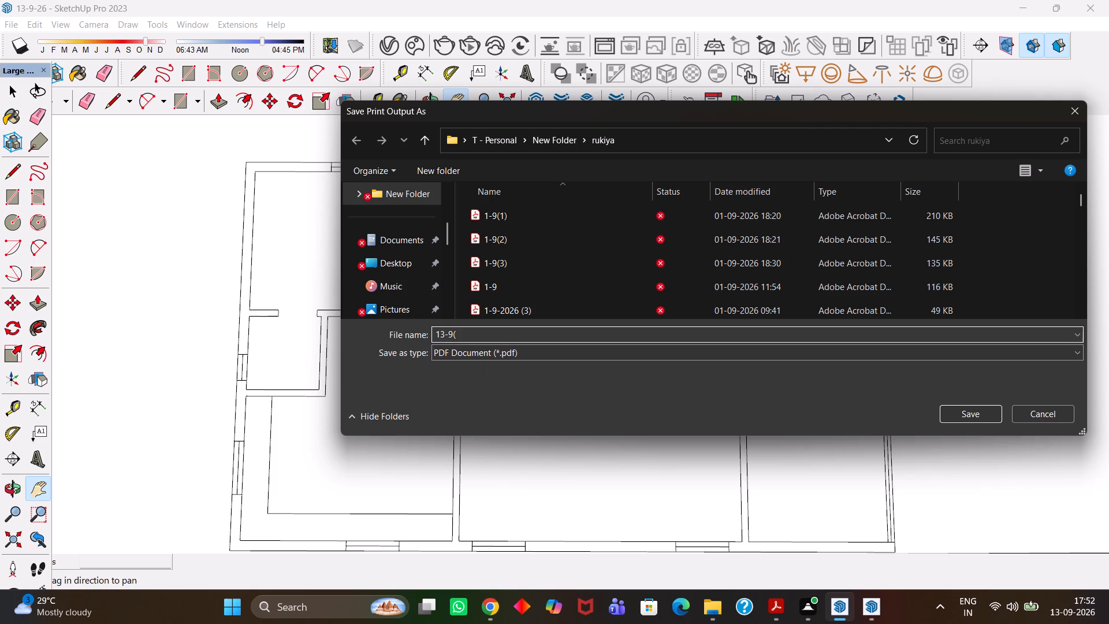
key(1)
key(shift+parenright)
click(967, 411)
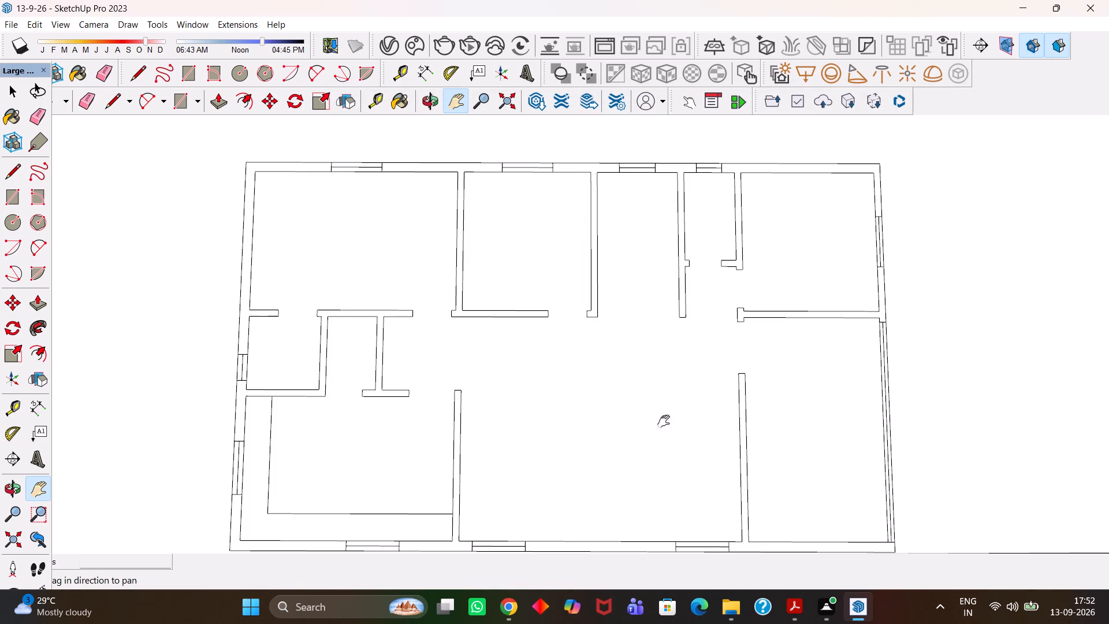
Check the printed floor plan on the page of 13-9(1).pdf in Adobe Acrobat, and return to SketchUp.
scroll(693, 343, down, 9)
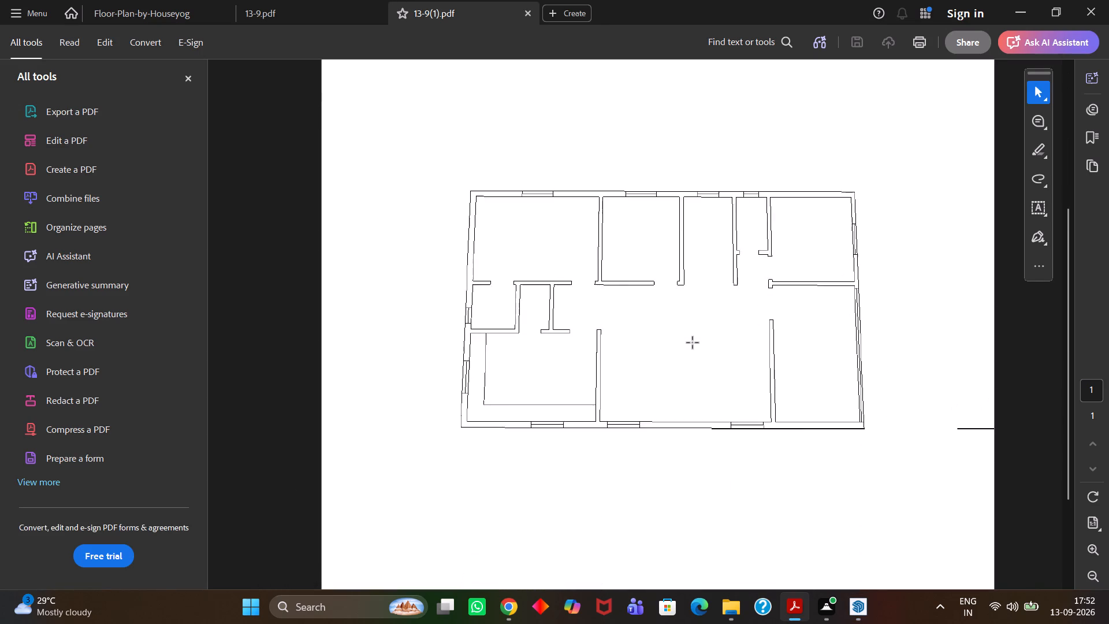
scroll(693, 343, up, 3)
scroll(693, 343, down, 3)
scroll(693, 343, up, 7)
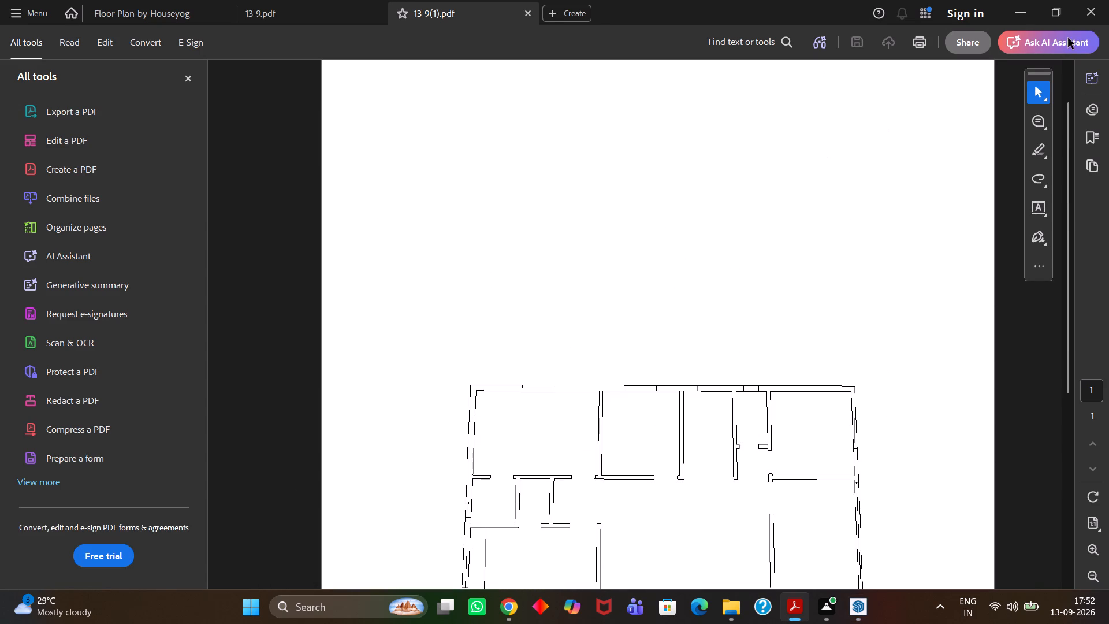
click(1017, 14)
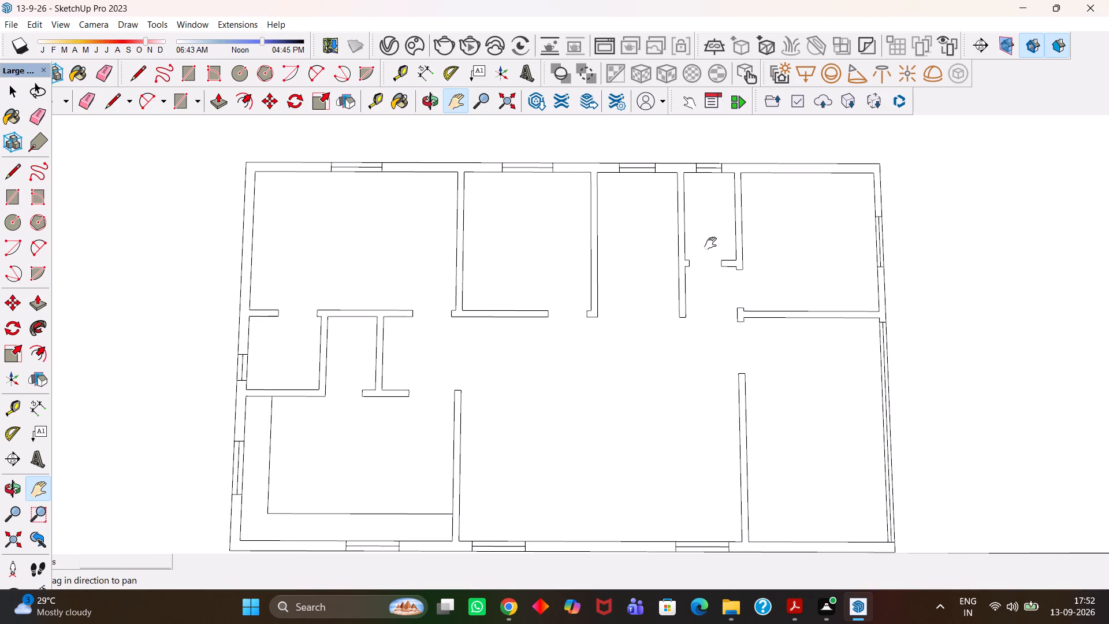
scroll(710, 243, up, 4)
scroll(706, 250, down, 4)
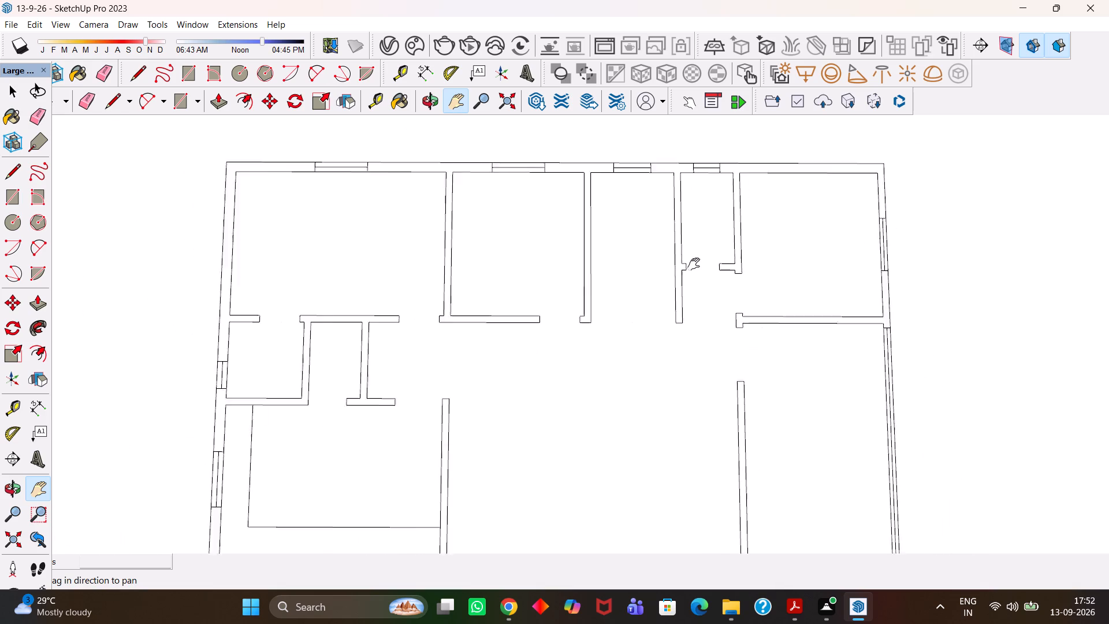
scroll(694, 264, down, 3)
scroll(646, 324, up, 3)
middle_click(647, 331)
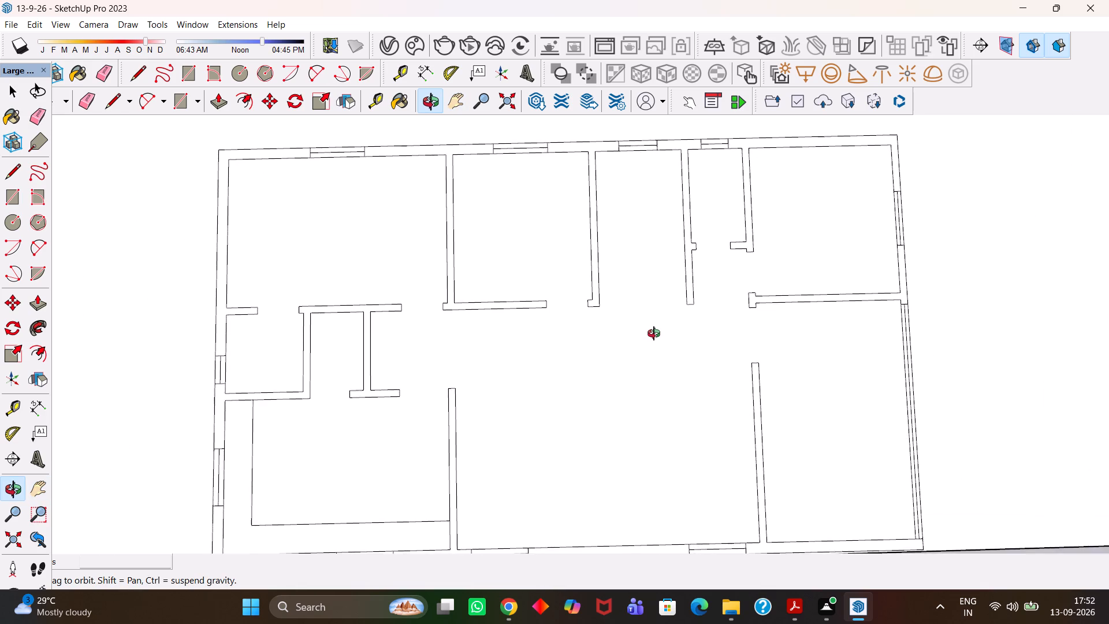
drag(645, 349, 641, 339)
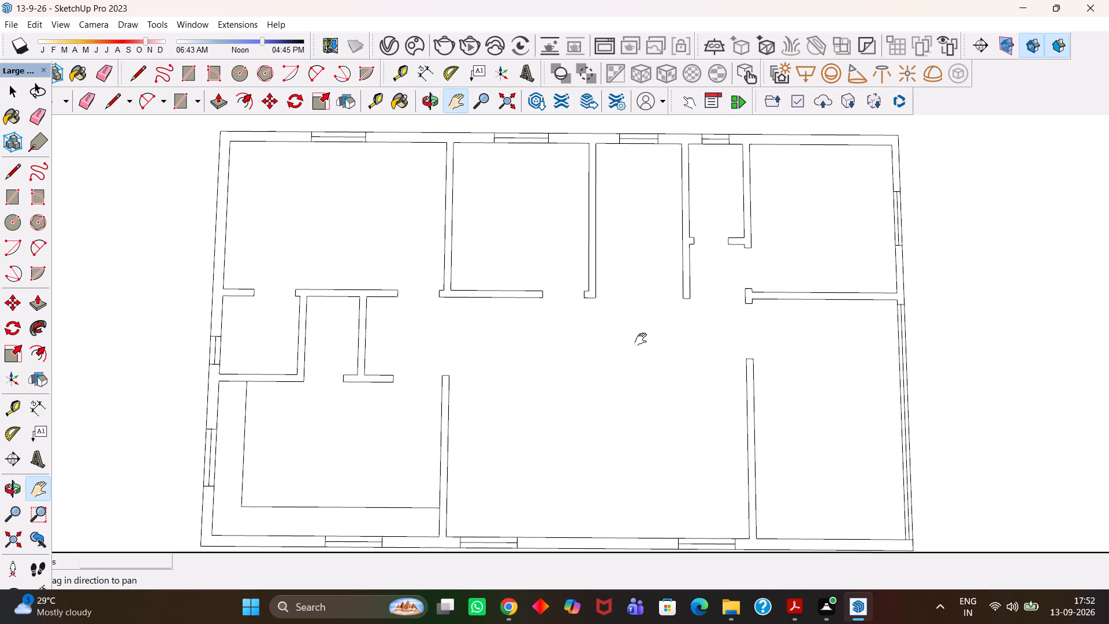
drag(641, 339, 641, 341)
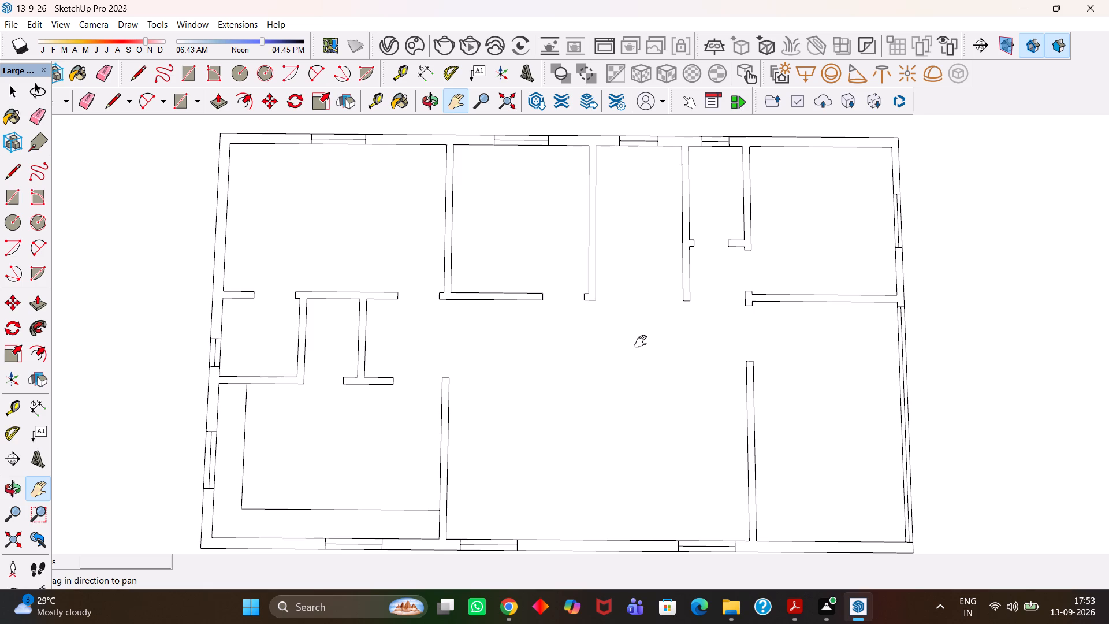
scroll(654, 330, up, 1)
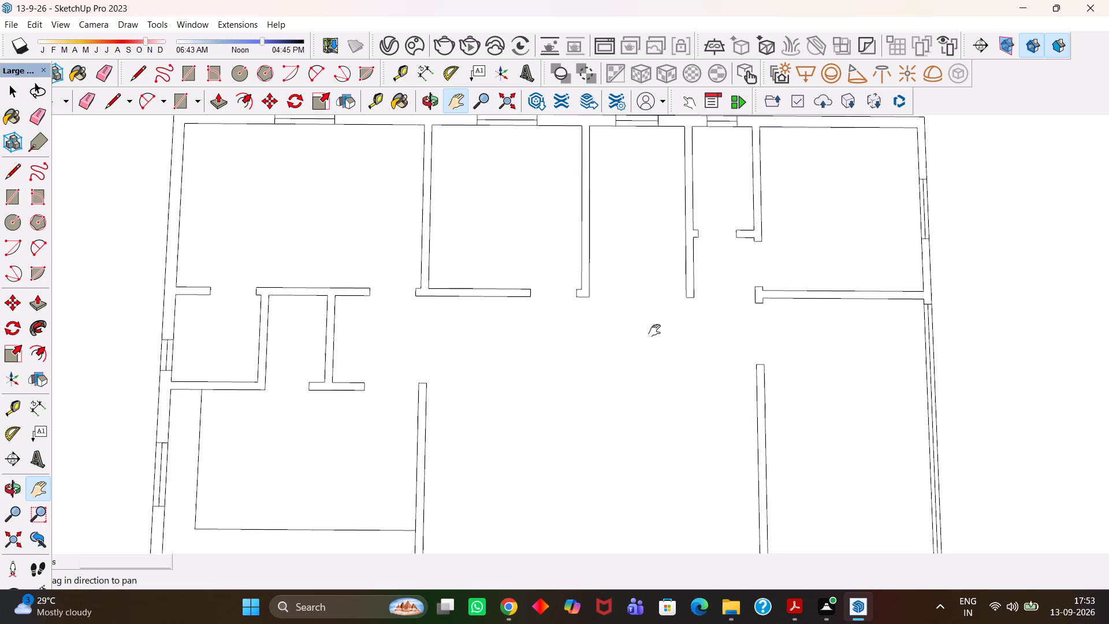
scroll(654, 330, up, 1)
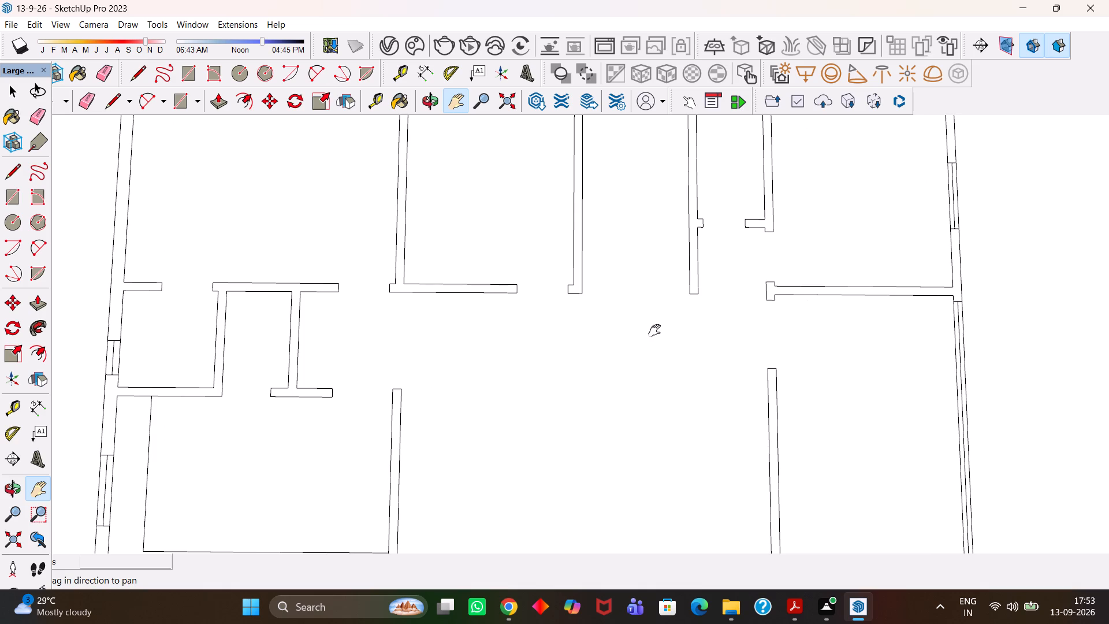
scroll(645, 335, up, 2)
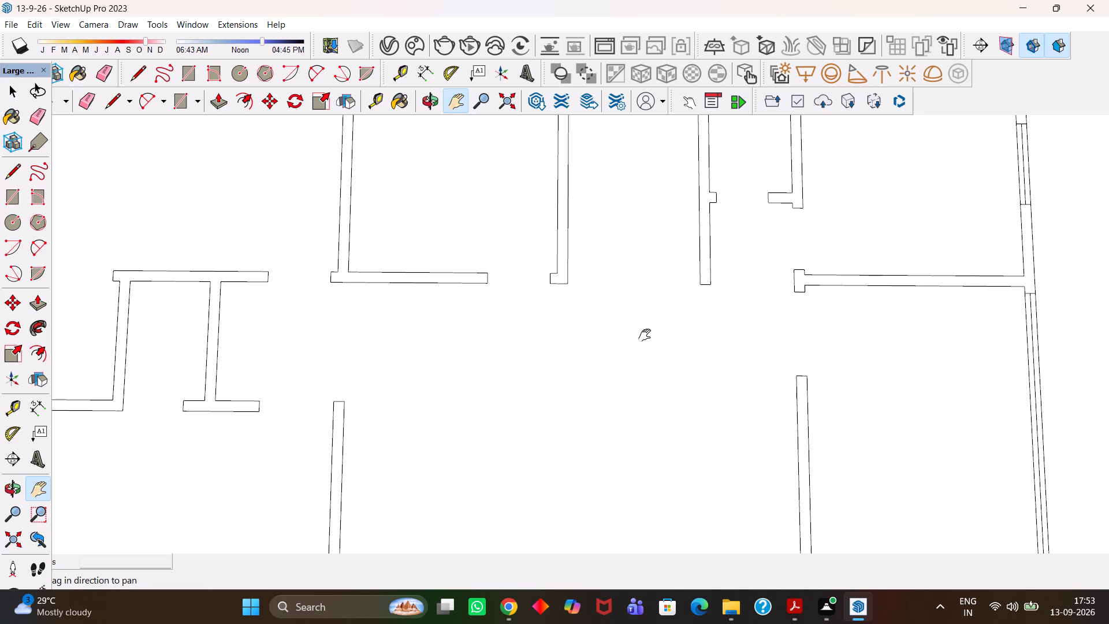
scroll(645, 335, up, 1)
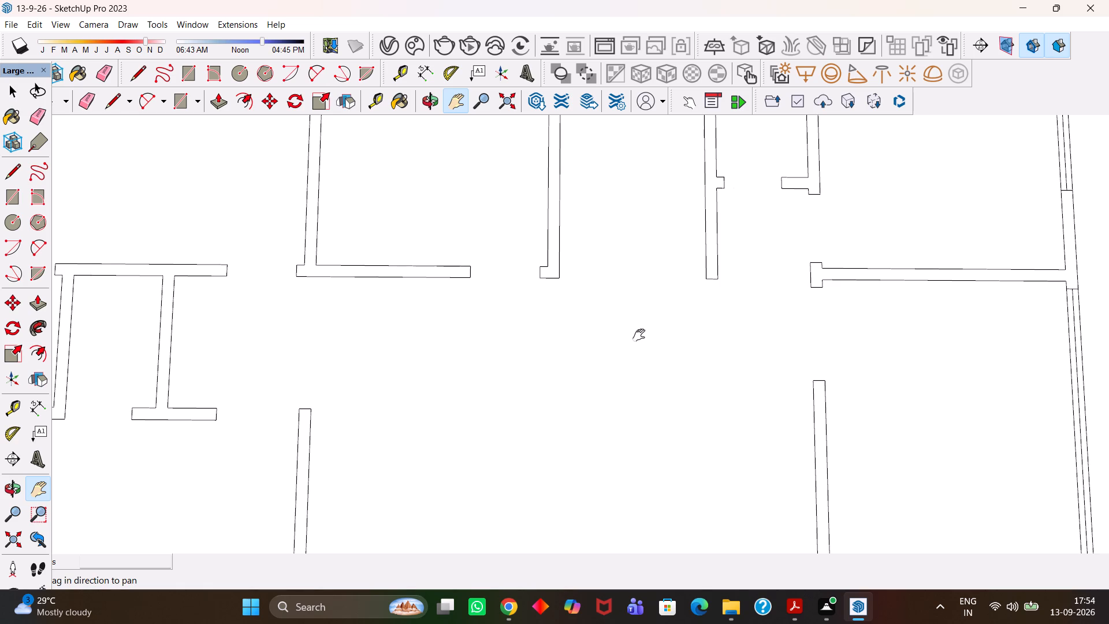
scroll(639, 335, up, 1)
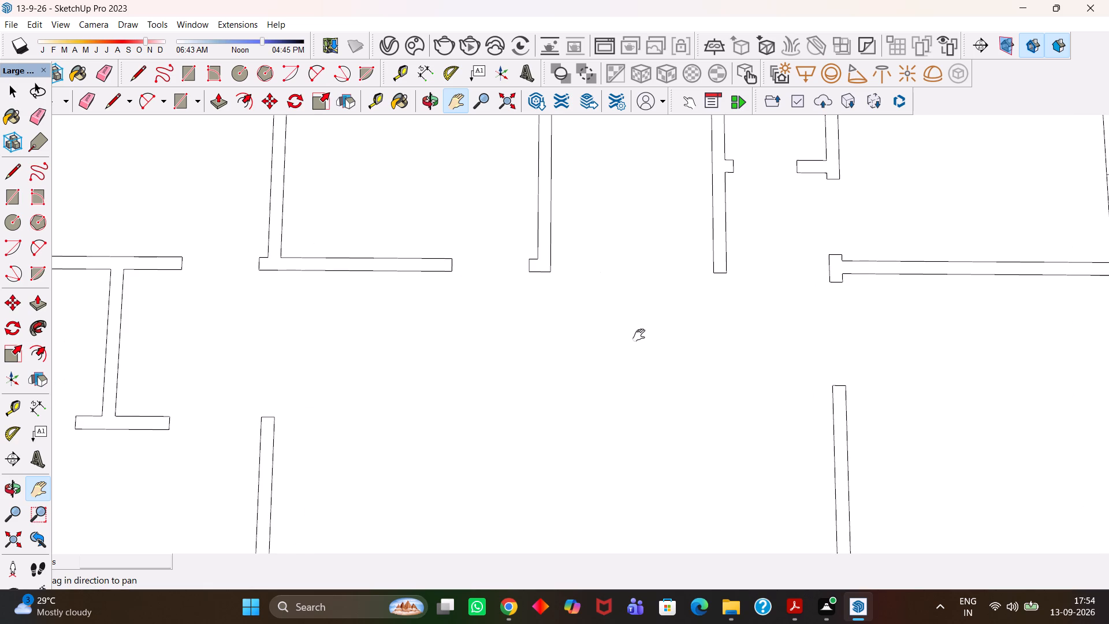
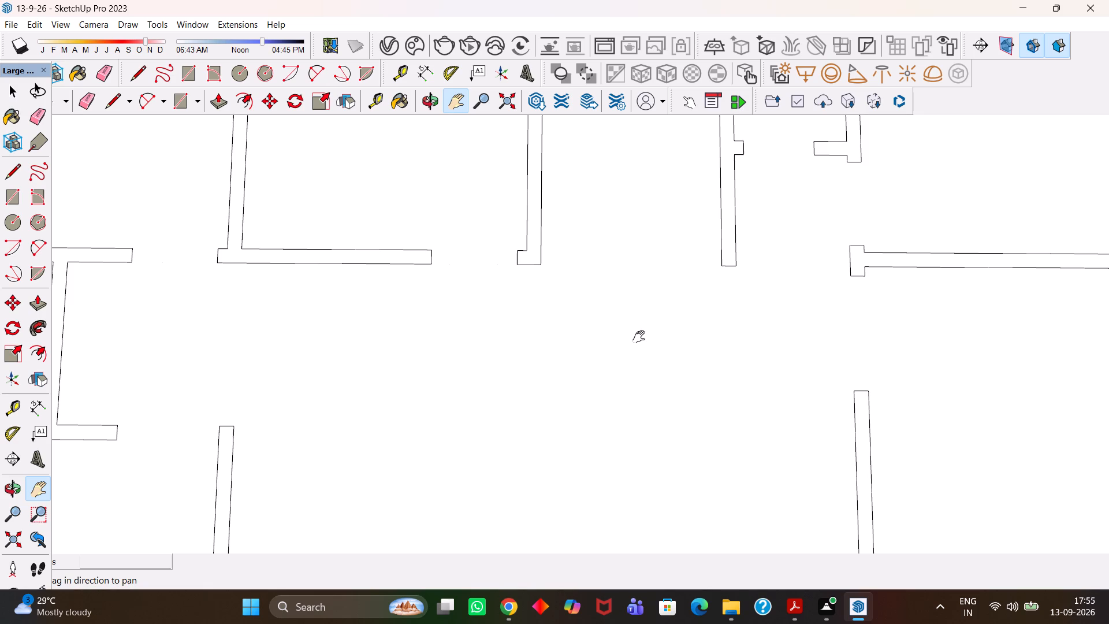
Save the 13-9-26 house model with the 2D floor plan in view.
scroll(639, 337, up, 1)
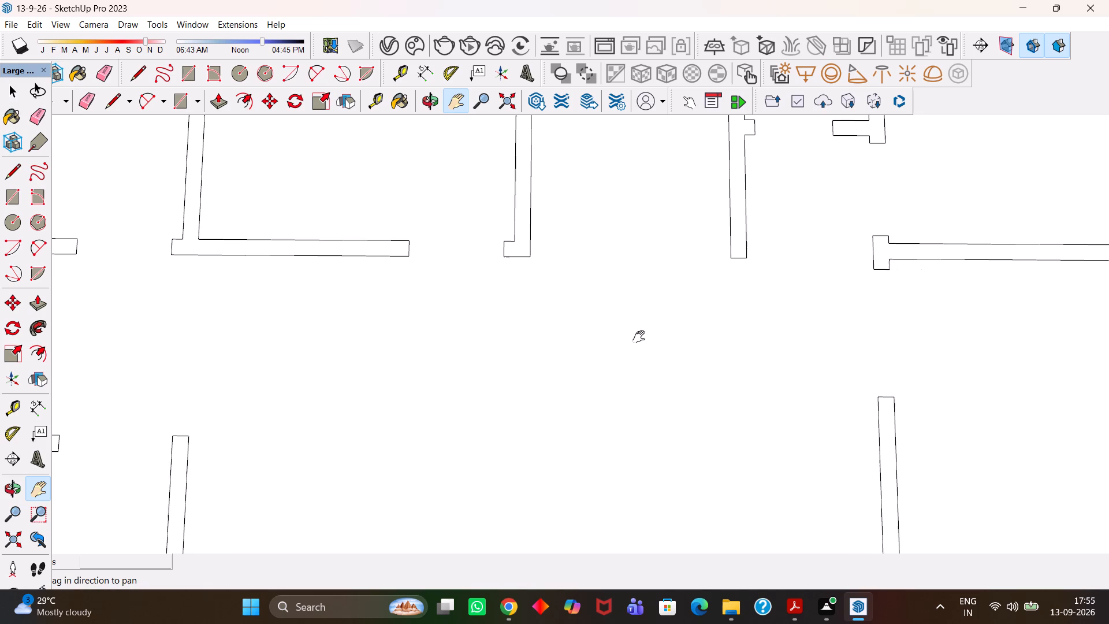
scroll(639, 337, up, 1)
scroll(639, 337, down, 8)
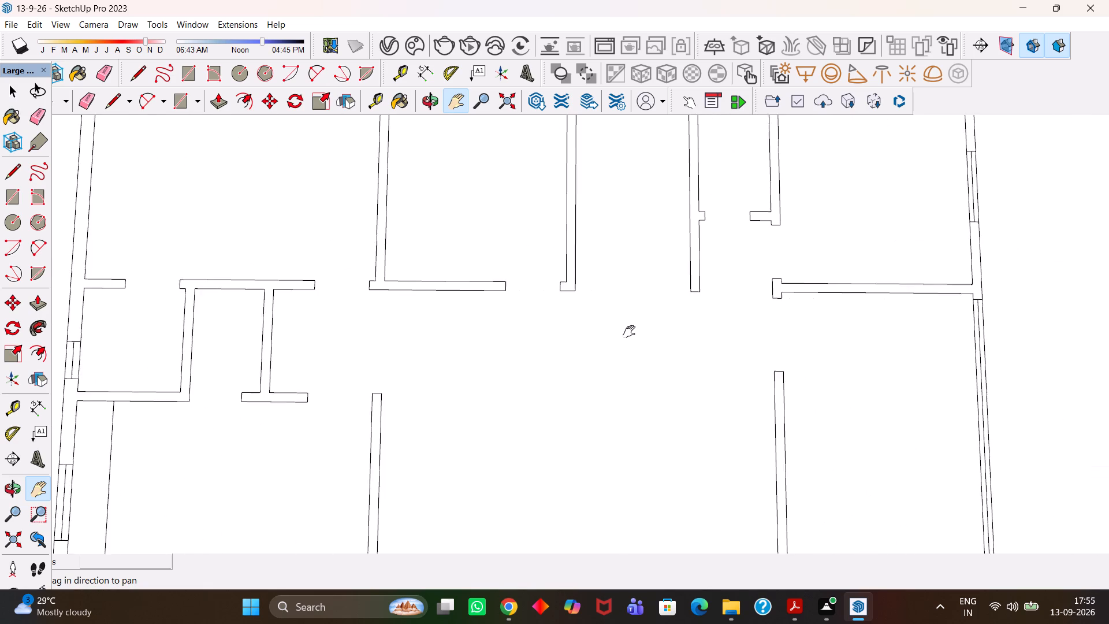
scroll(629, 332, down, 8)
middle_click(584, 339)
scroll(585, 339, up, 2)
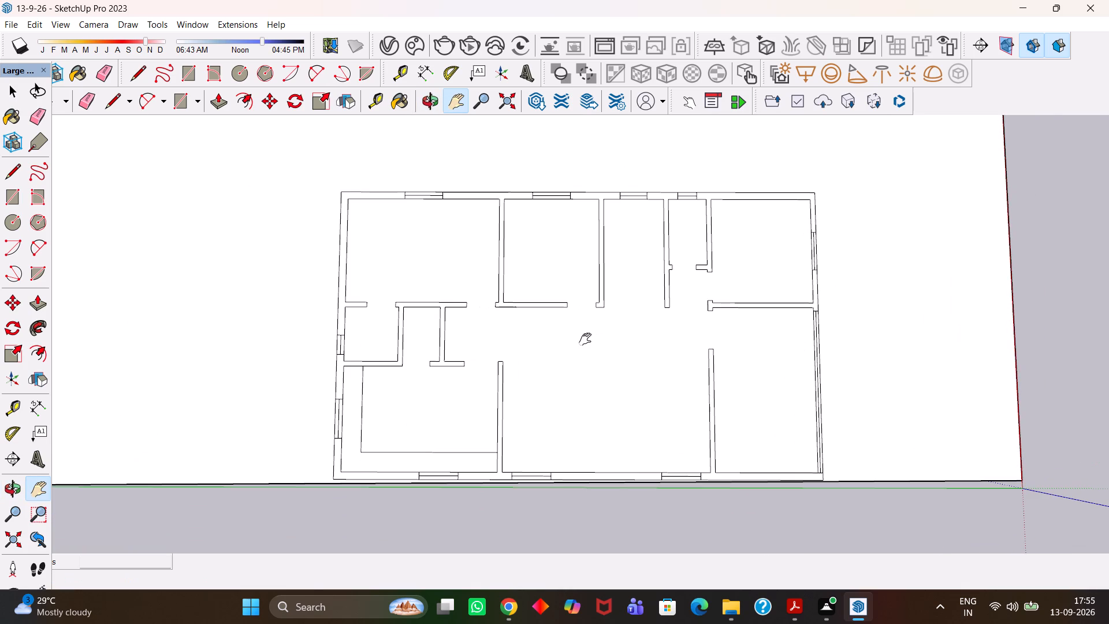
scroll(585, 339, up, 2)
key(ctrl+s)
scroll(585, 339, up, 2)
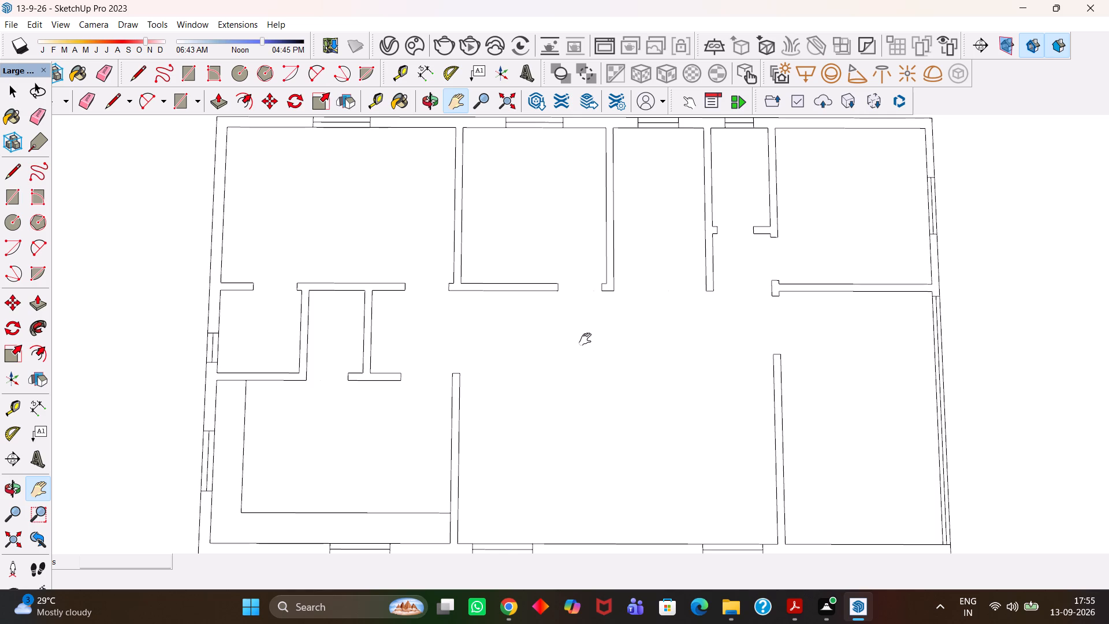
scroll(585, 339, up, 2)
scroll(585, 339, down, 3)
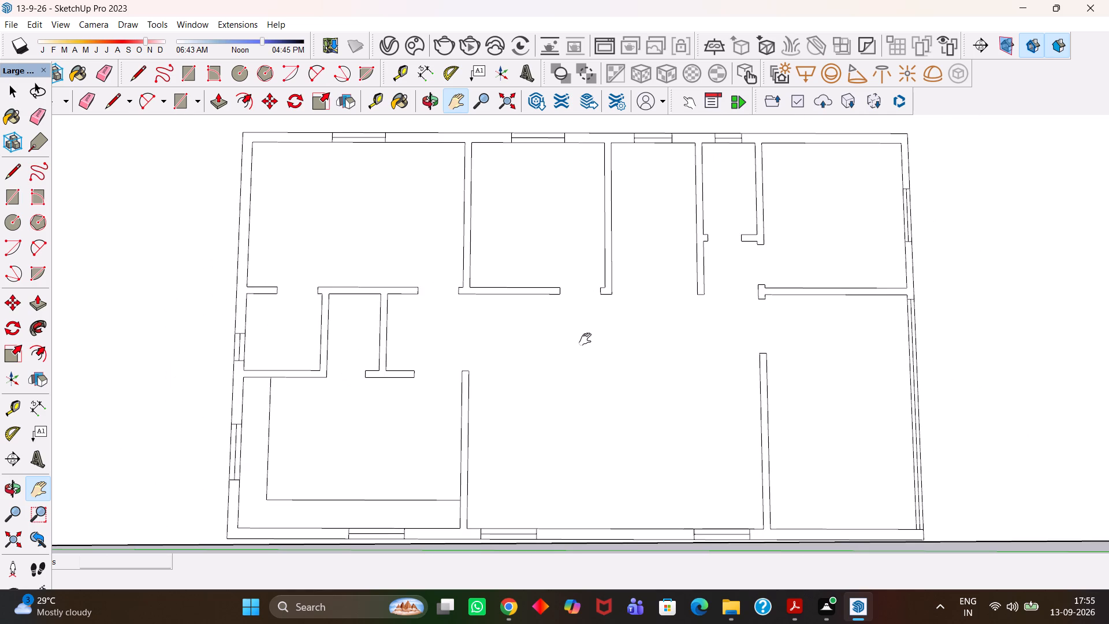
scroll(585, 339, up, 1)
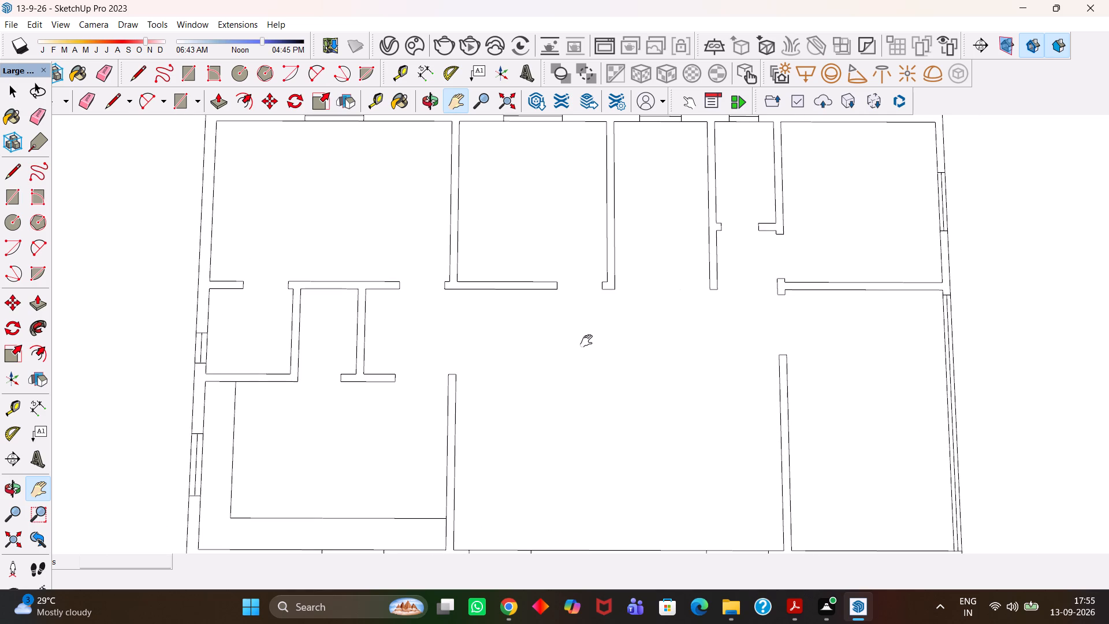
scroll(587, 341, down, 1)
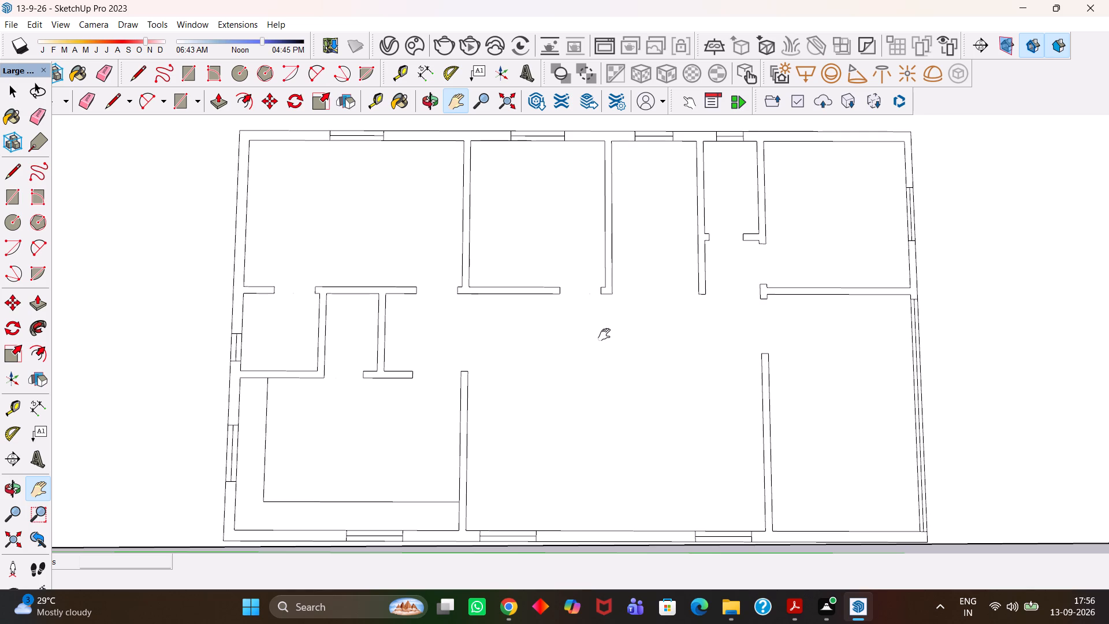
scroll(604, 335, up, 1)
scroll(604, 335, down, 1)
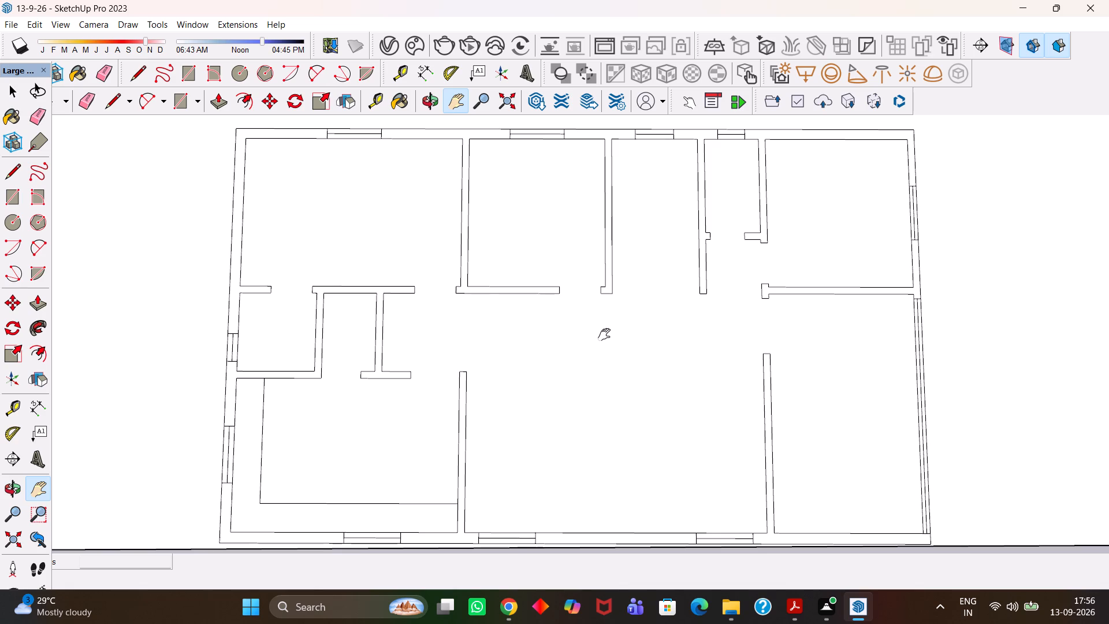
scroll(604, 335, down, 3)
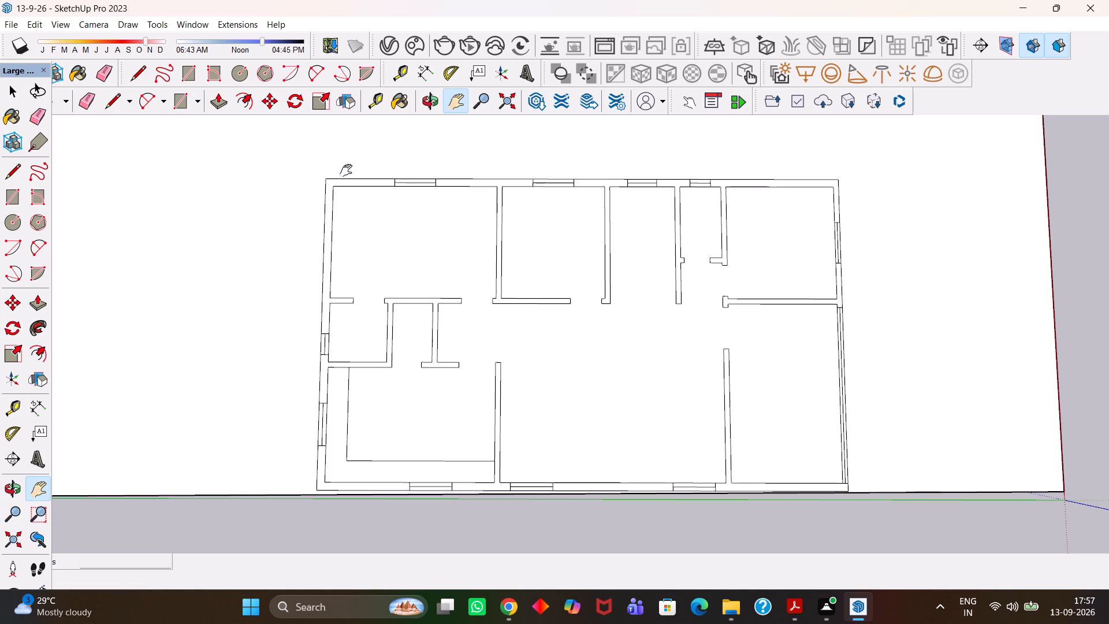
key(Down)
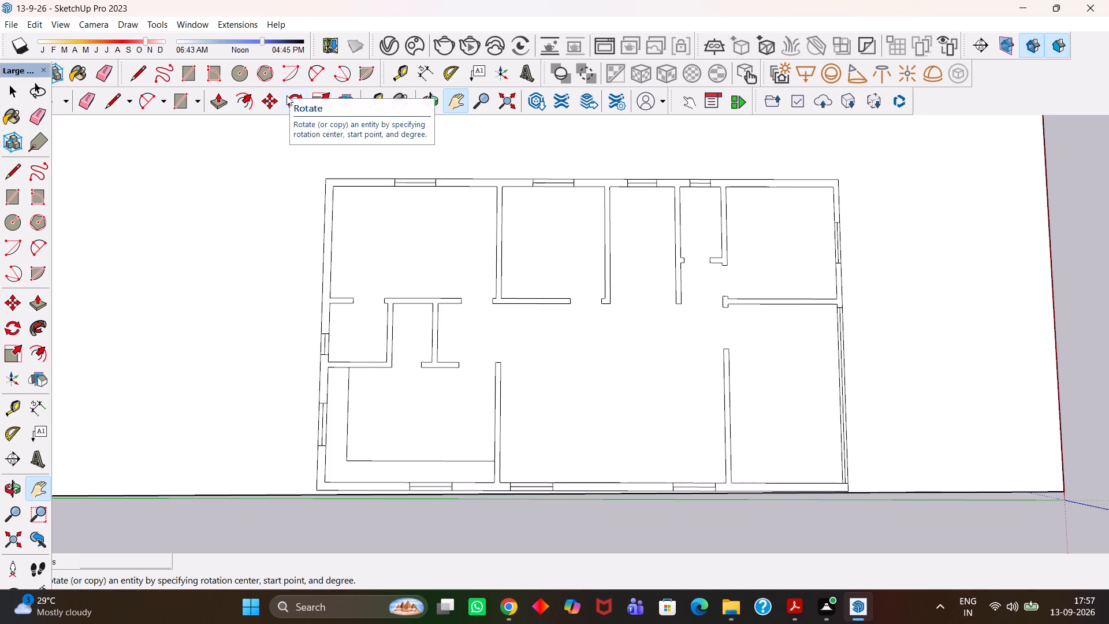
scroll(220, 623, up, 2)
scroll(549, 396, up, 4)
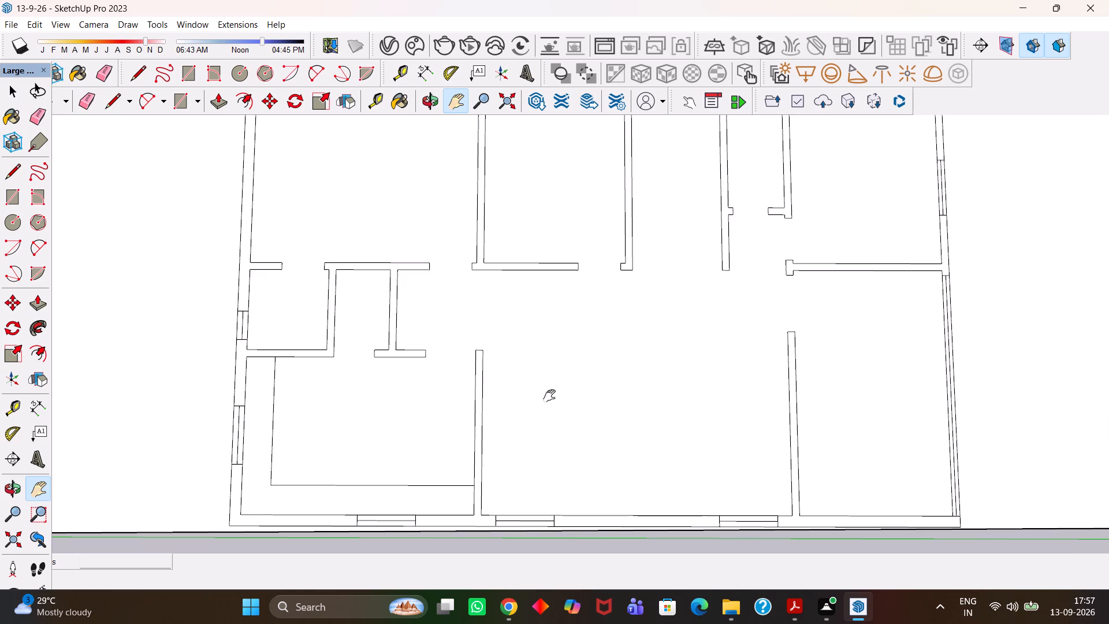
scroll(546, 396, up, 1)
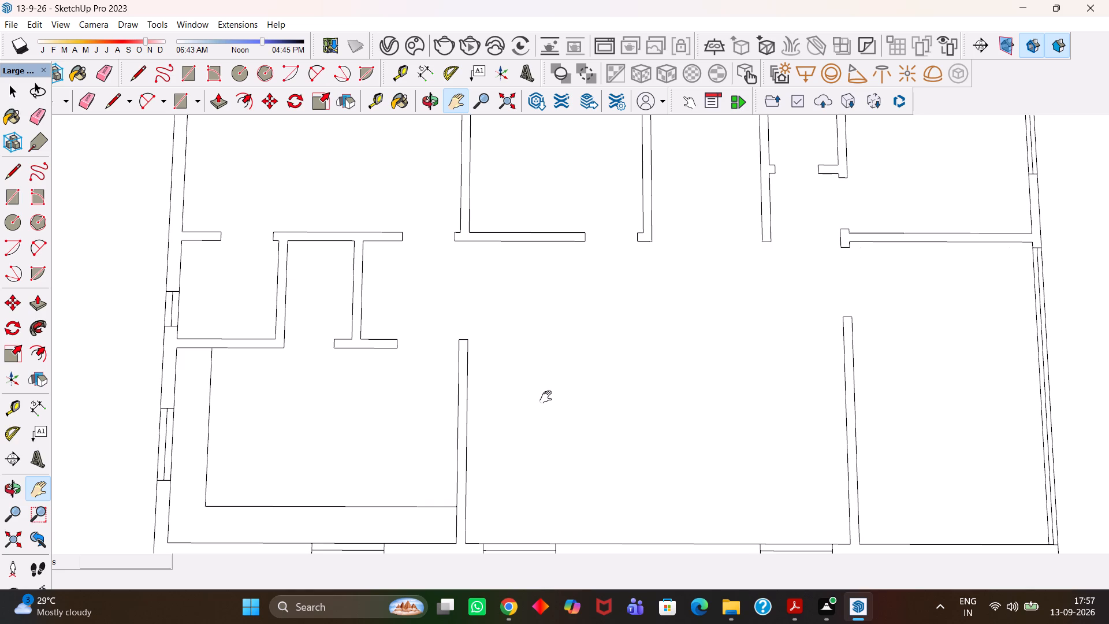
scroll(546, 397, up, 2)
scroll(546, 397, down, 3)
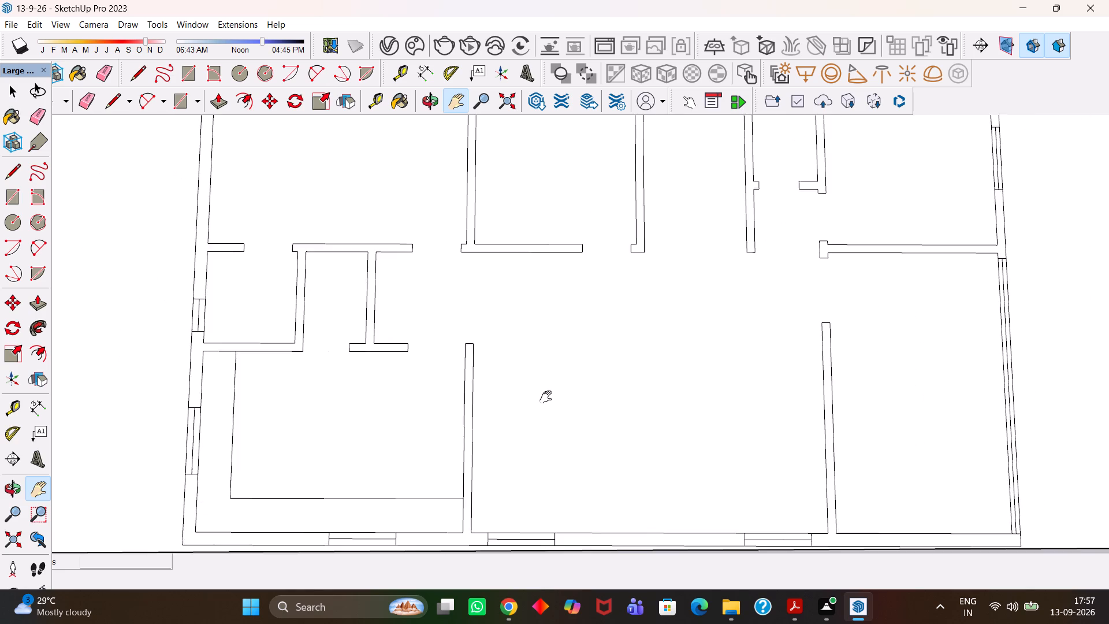
Save the 13-9-26 model again with the 2D floor plan centred in view.
scroll(546, 397, down, 3)
drag(579, 355, 553, 398)
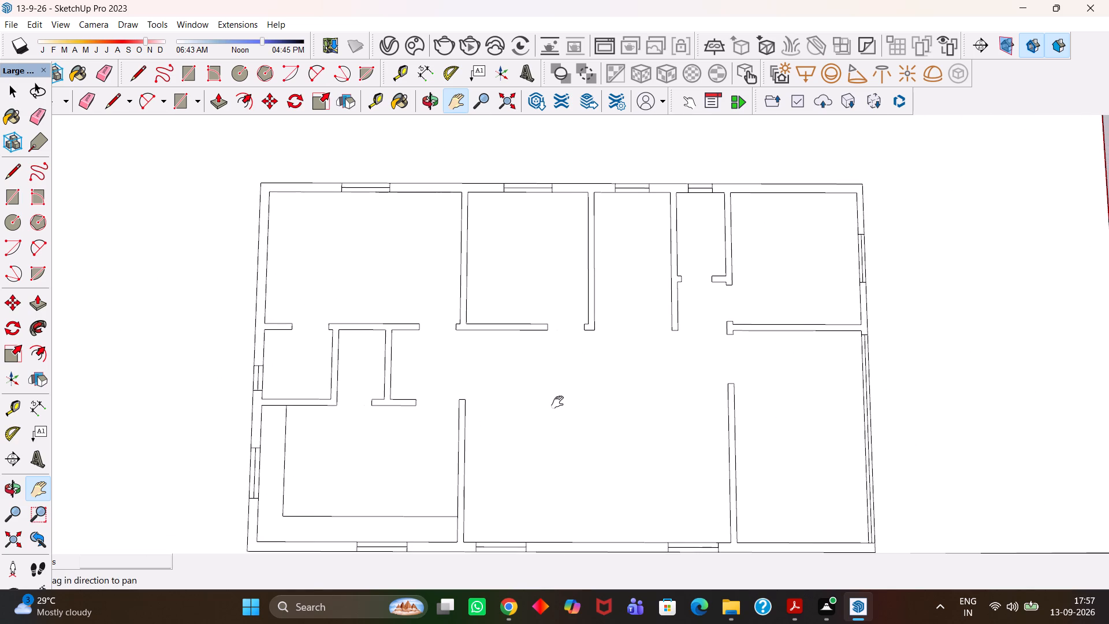
scroll(557, 402, up, 1)
key(ctrl+s)
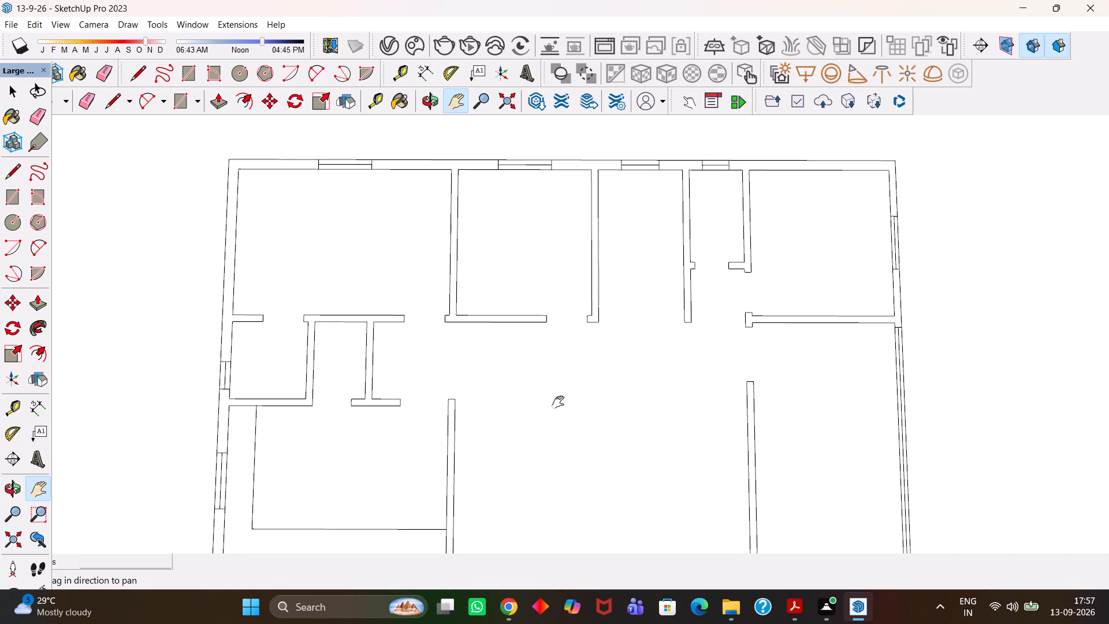
Save the final state of the 13-9-26 model with the complete 2D floor plan outline in view.
scroll(558, 402, up, 1)
scroll(558, 402, down, 2)
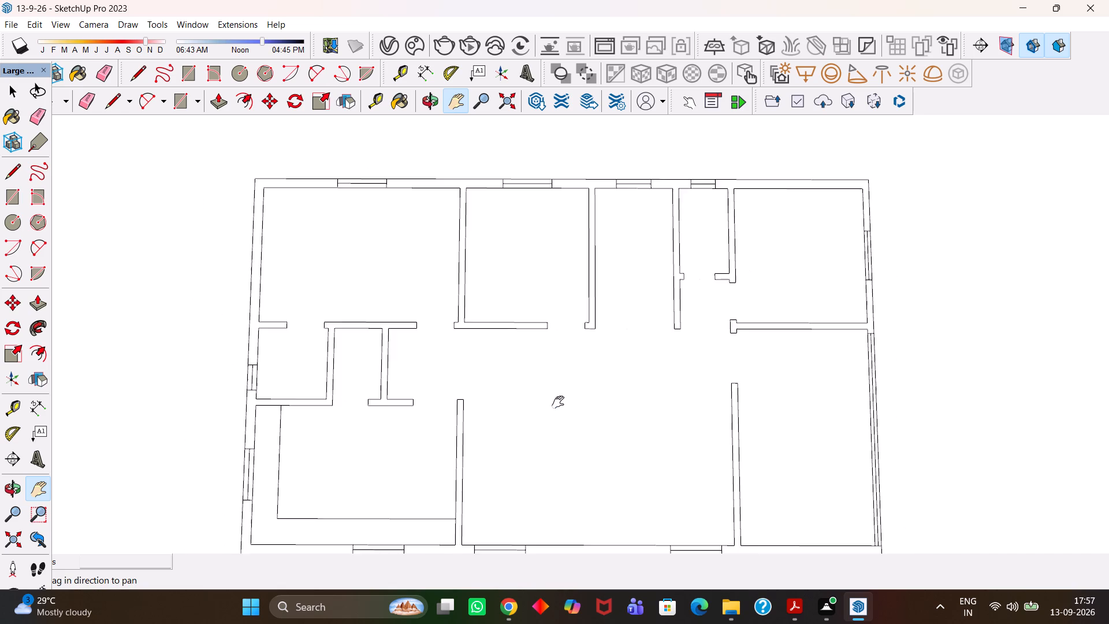
scroll(558, 402, up, 2)
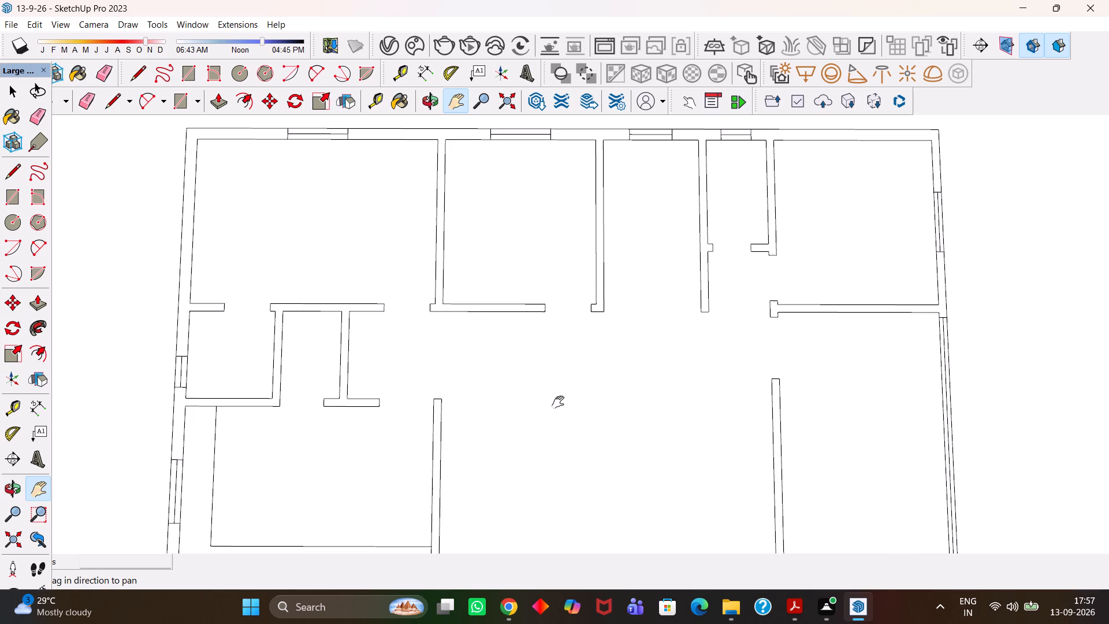
scroll(558, 402, down, 5)
scroll(558, 402, up, 2)
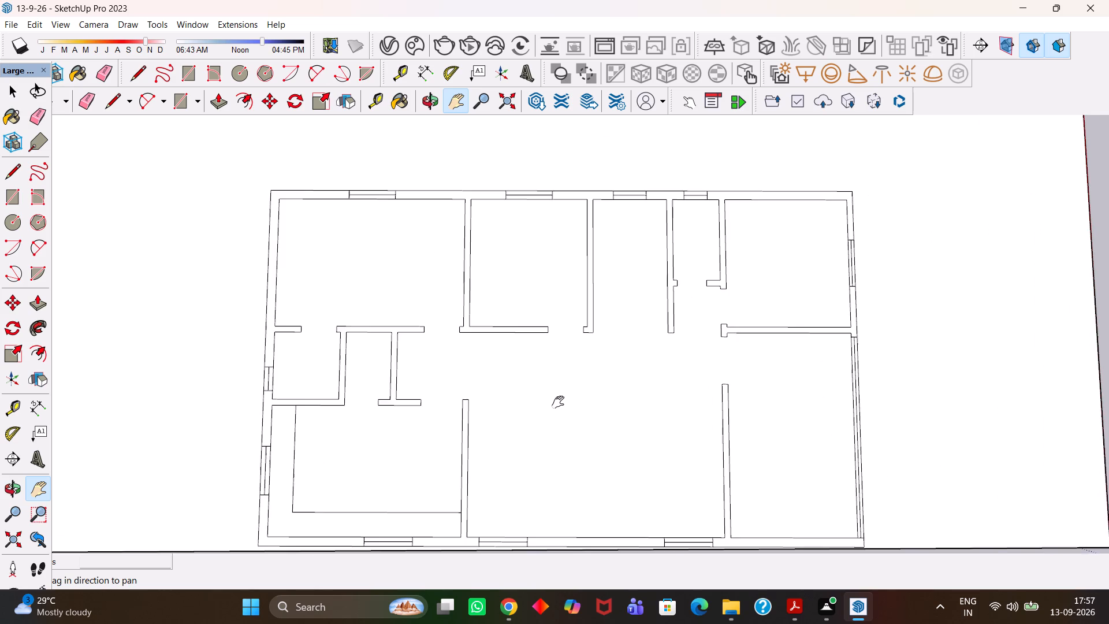
scroll(558, 402, up, 2)
scroll(558, 402, down, 3)
middle_click(571, 410)
scroll(573, 411, up, 1)
middle_click(572, 411)
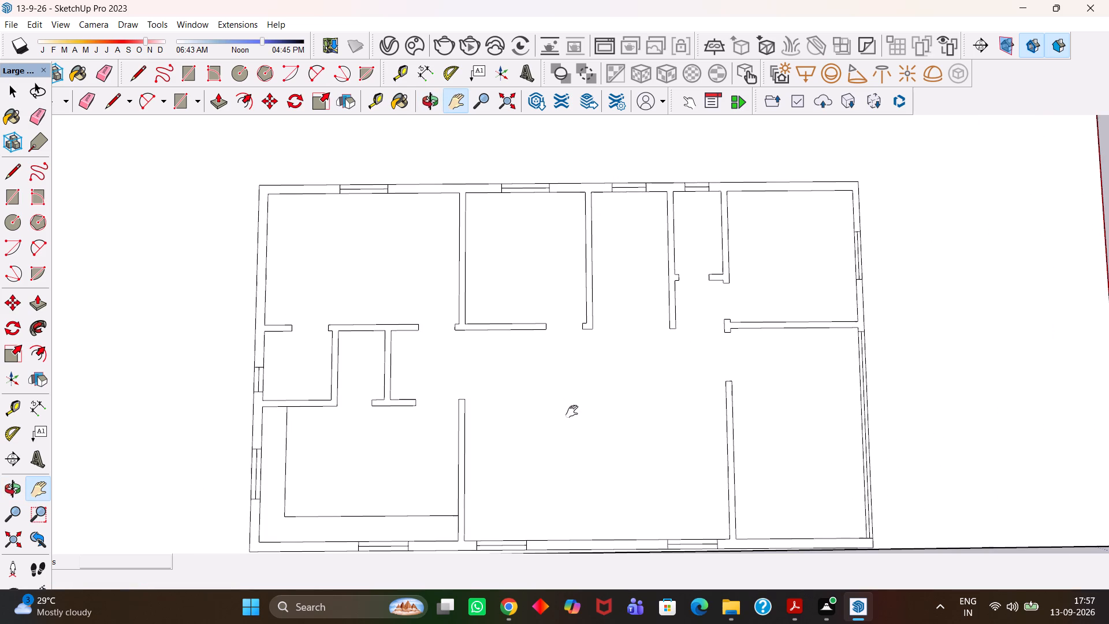
key(ctrl+s)
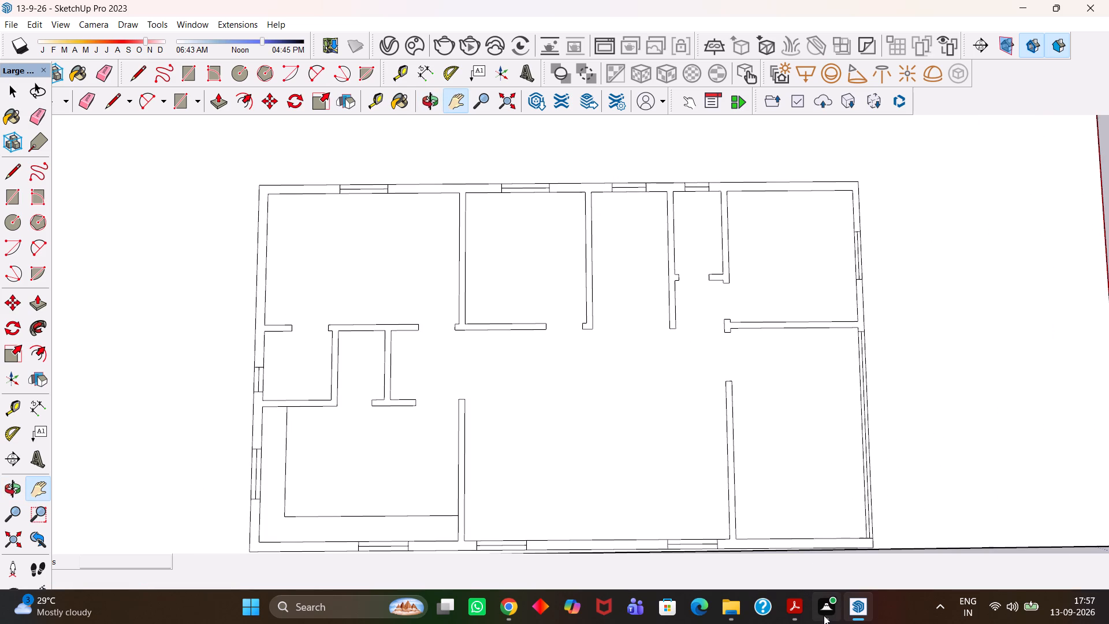
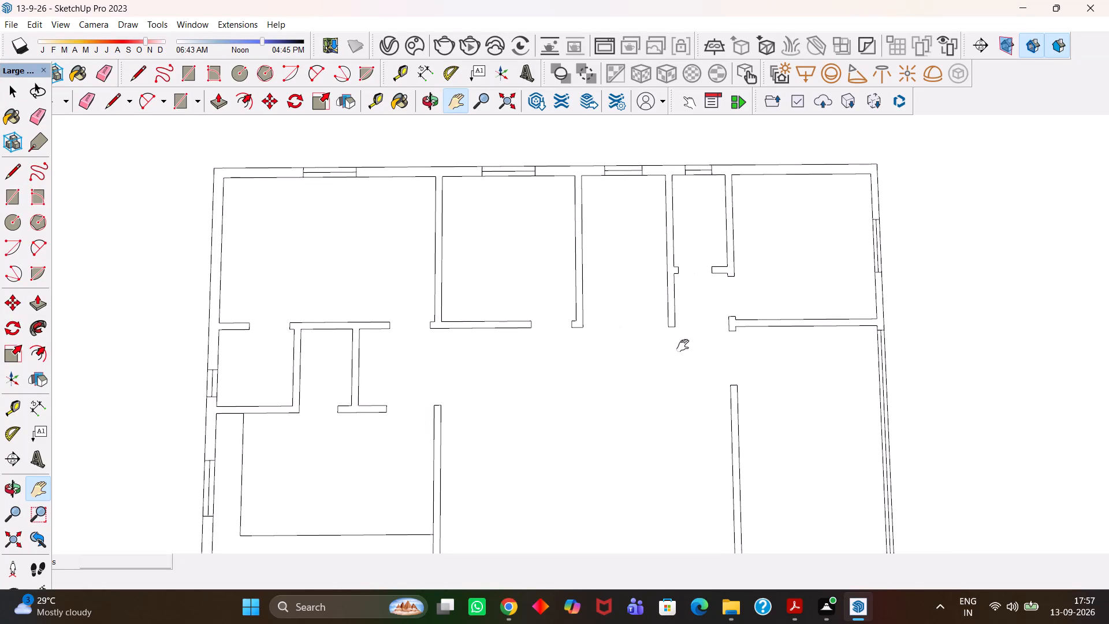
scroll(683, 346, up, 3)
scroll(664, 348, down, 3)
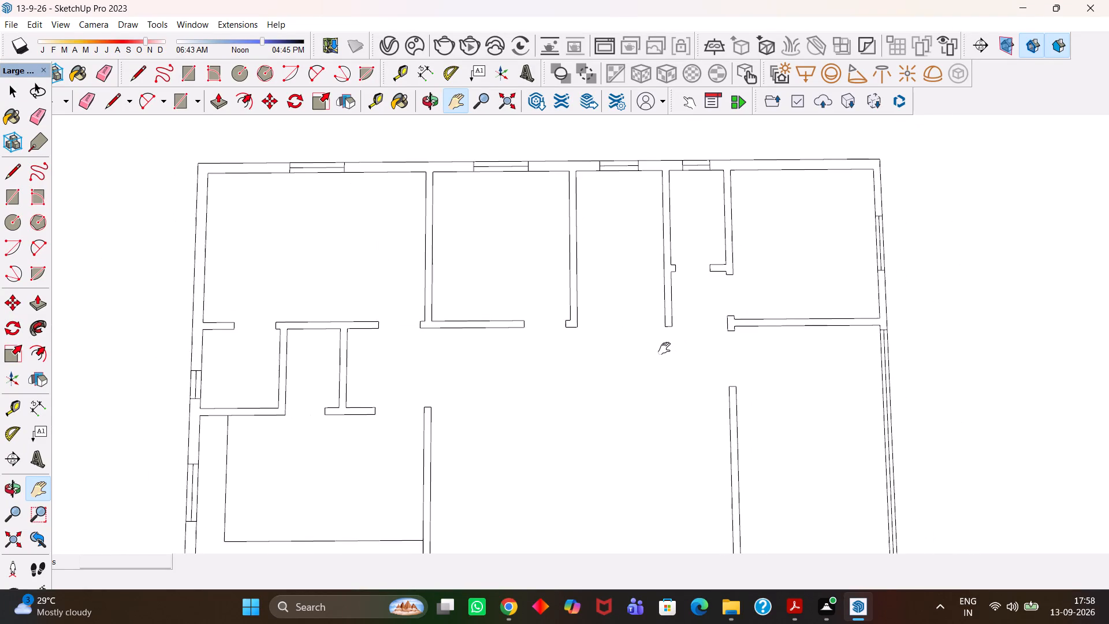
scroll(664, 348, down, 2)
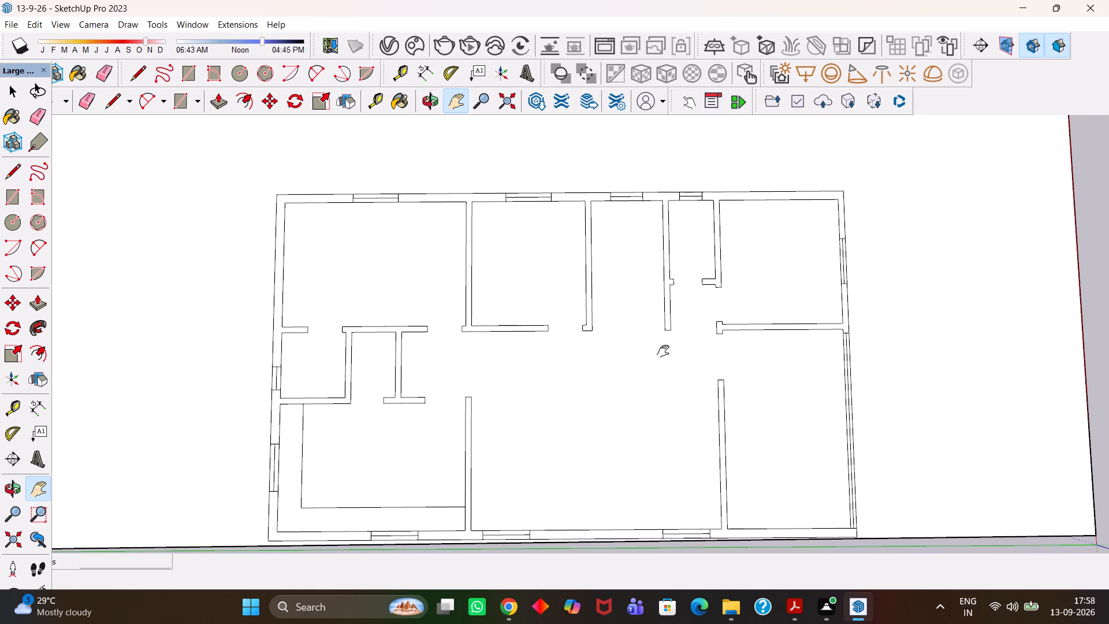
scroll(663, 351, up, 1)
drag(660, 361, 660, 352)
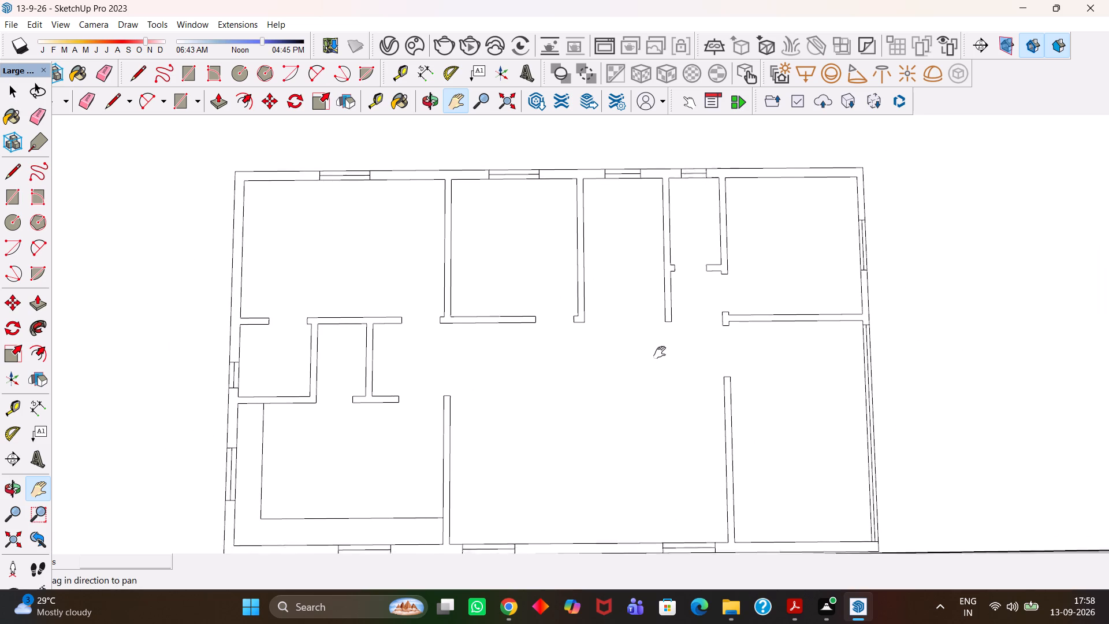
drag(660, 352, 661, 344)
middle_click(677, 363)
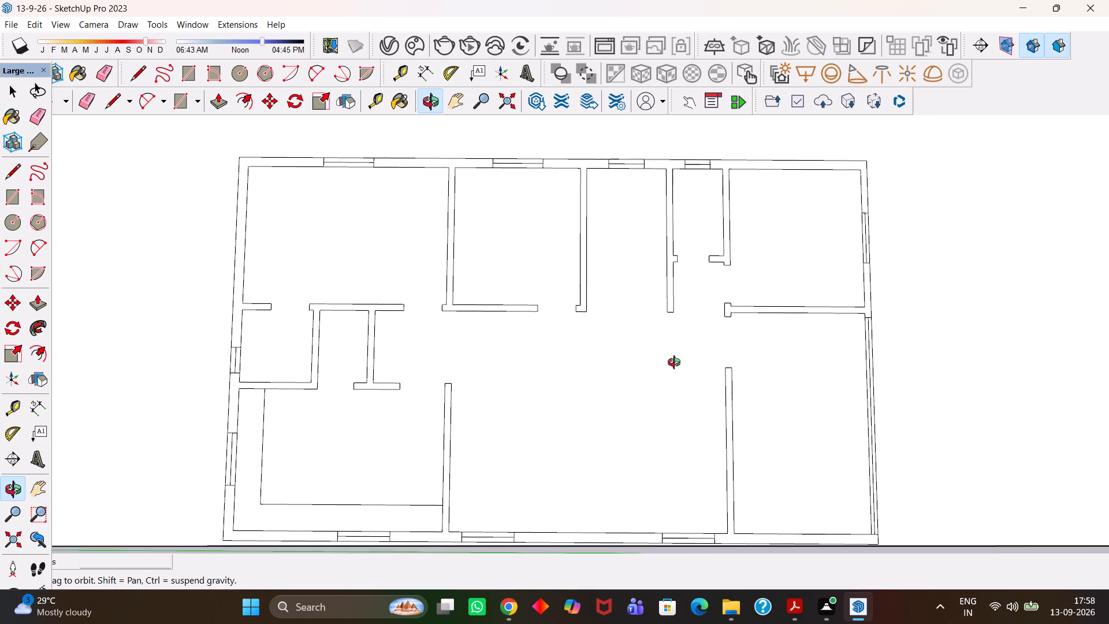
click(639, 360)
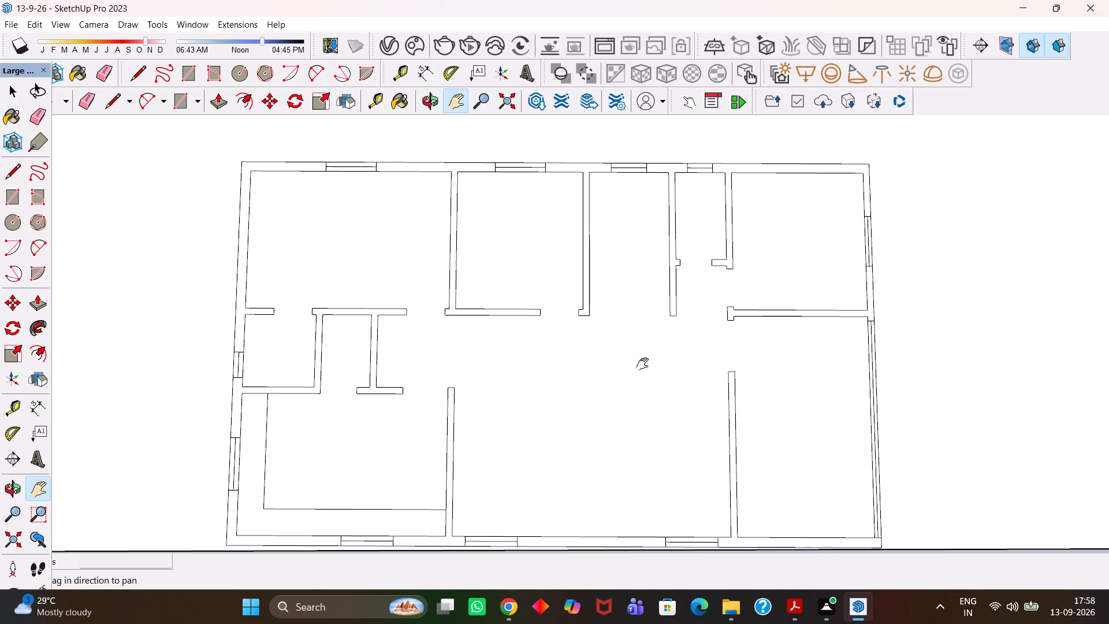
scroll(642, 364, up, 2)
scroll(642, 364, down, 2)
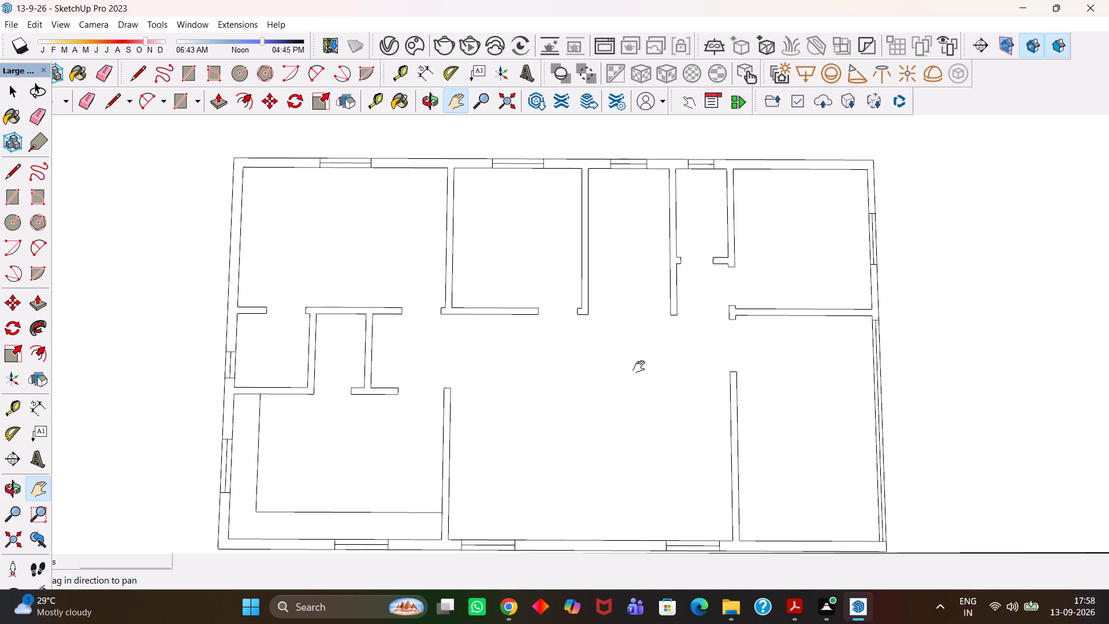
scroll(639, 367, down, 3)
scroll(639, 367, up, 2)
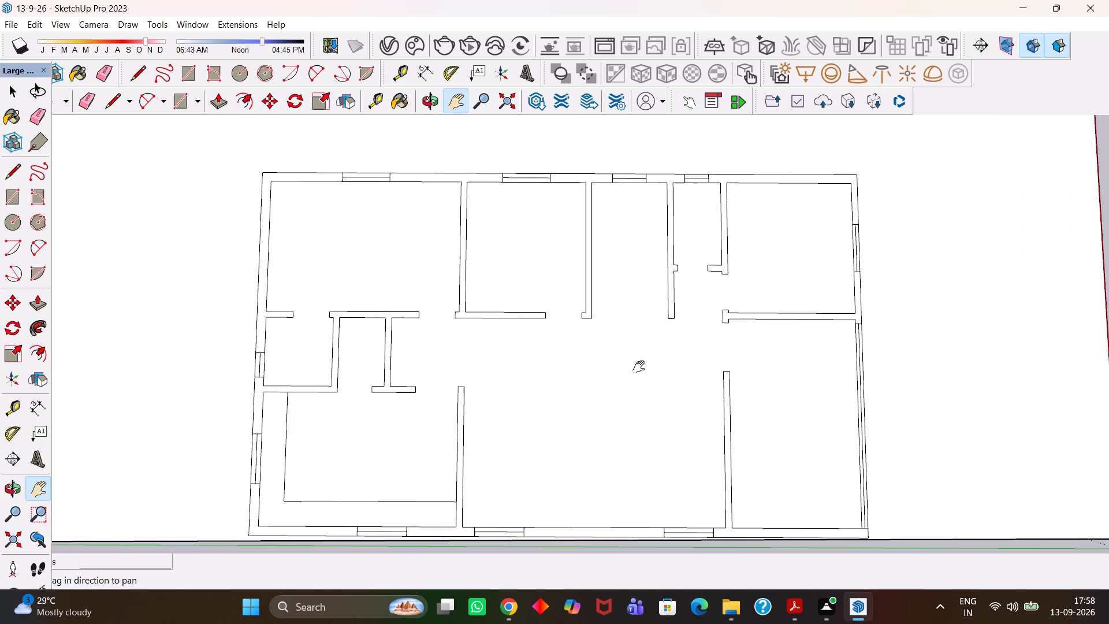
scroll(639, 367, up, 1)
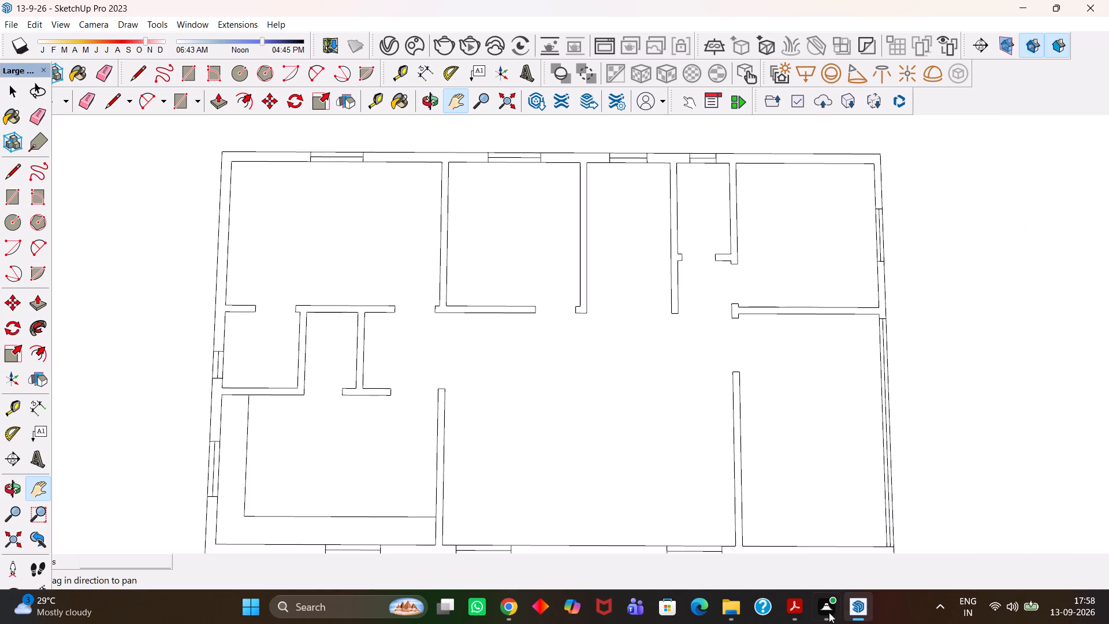
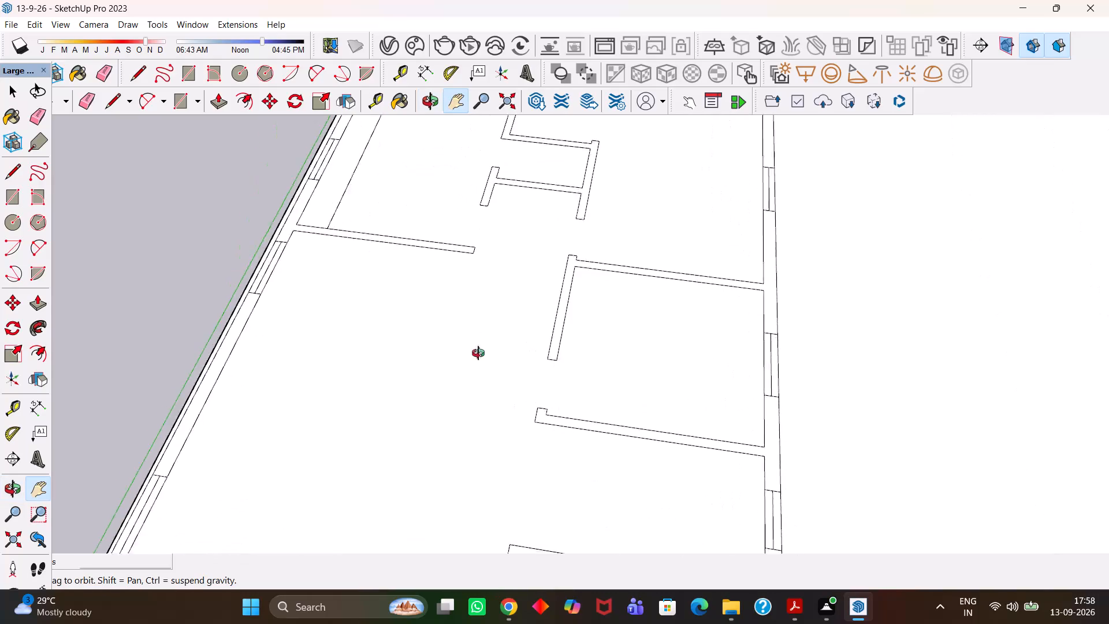
Examine the 2D floor plan's walls, openings and outer edges, viewing it from above with its long side horizontal.
scroll(508, 333, up, 1)
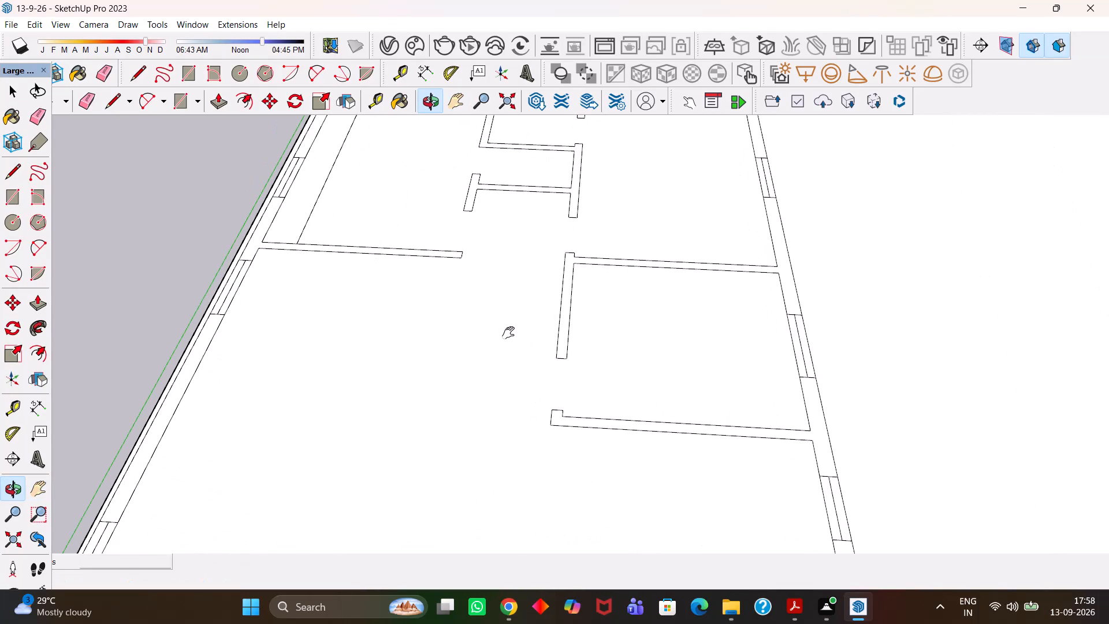
scroll(508, 333, down, 1)
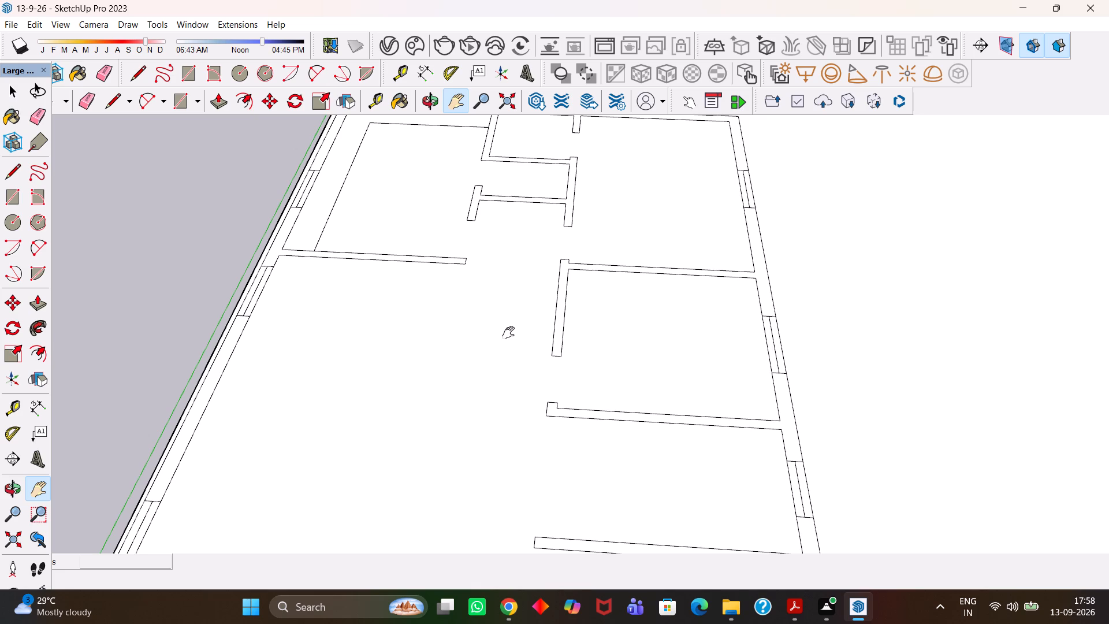
scroll(511, 332, down, 8)
middle_drag(494, 269, 496, 314)
scroll(496, 314, up, 3)
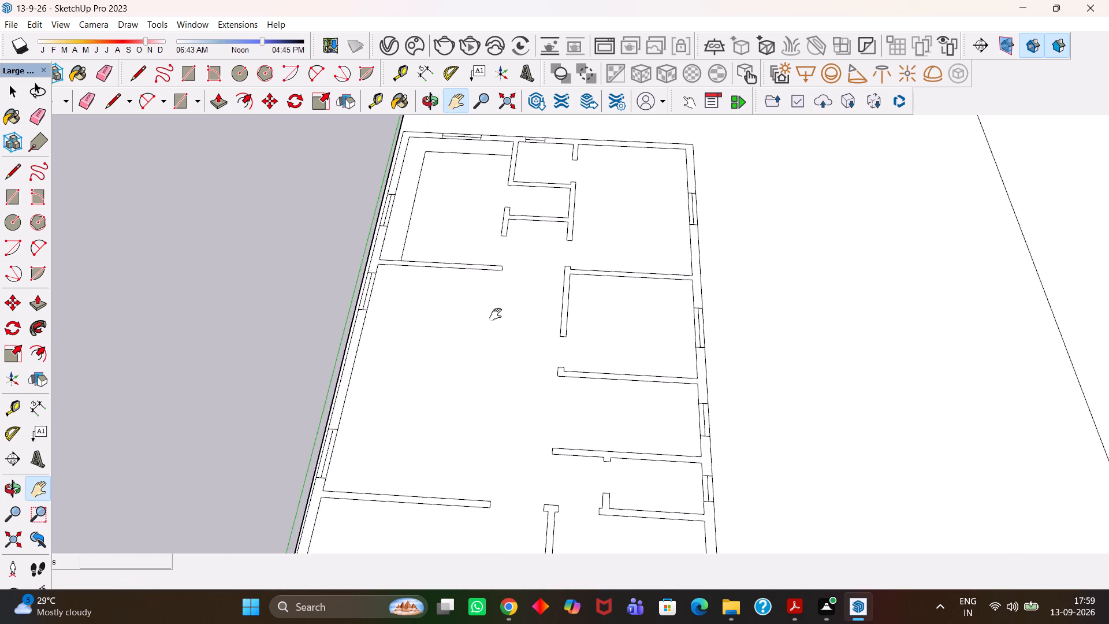
scroll(496, 314, down, 3)
middle_drag(462, 270, 631, 290)
middle_drag(507, 322, 604, 349)
middle_click(604, 349)
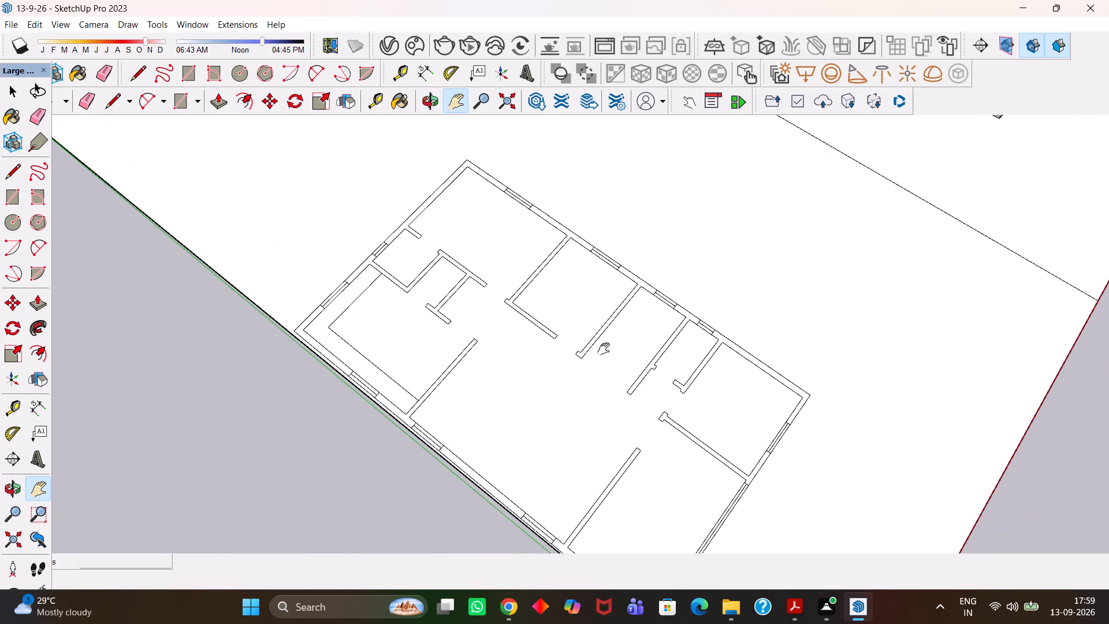
scroll(553, 352, up, 3)
scroll(547, 350, down, 6)
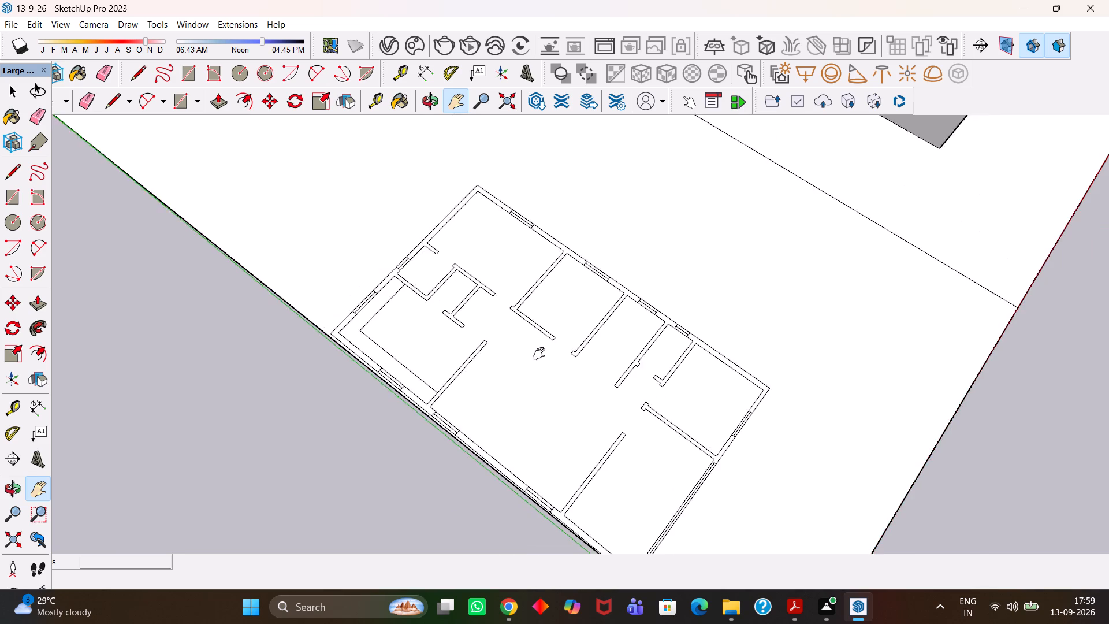
scroll(539, 354, down, 2)
middle_drag(547, 385, 615, 367)
scroll(610, 380, up, 3)
middle_click(615, 367)
scroll(615, 367, down, 3)
middle_drag(606, 367, 665, 391)
scroll(665, 391, up, 2)
scroll(616, 363, up, 6)
scroll(498, 373, down, 6)
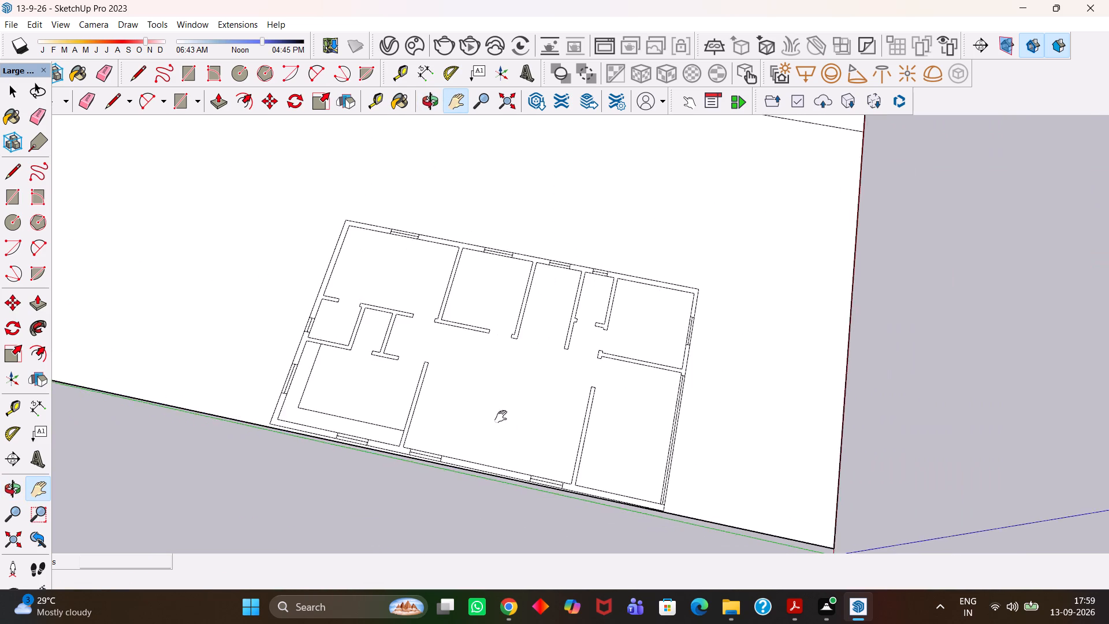
middle_drag(520, 424, 673, 428)
scroll(523, 425, up, 4)
scroll(635, 451, down, 4)
middle_drag(638, 447, 587, 444)
scroll(585, 444, up, 2)
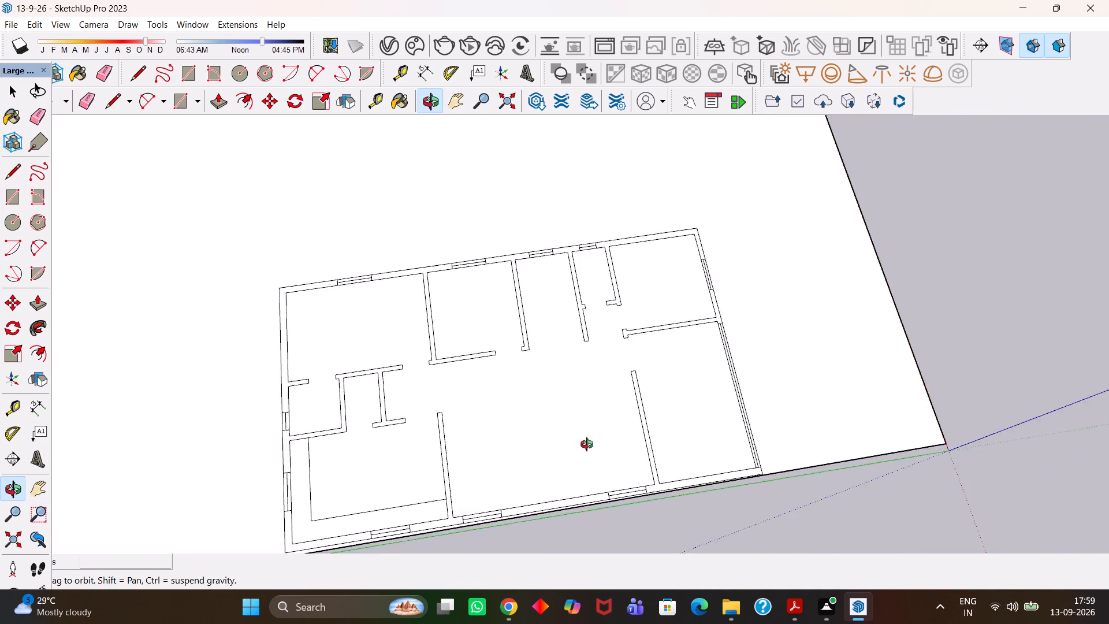
middle_drag(587, 444, 580, 443)
scroll(587, 444, up, 2)
middle_click(580, 443)
scroll(580, 443, down, 3)
middle_drag(585, 444, 564, 440)
scroll(564, 440, up, 3)
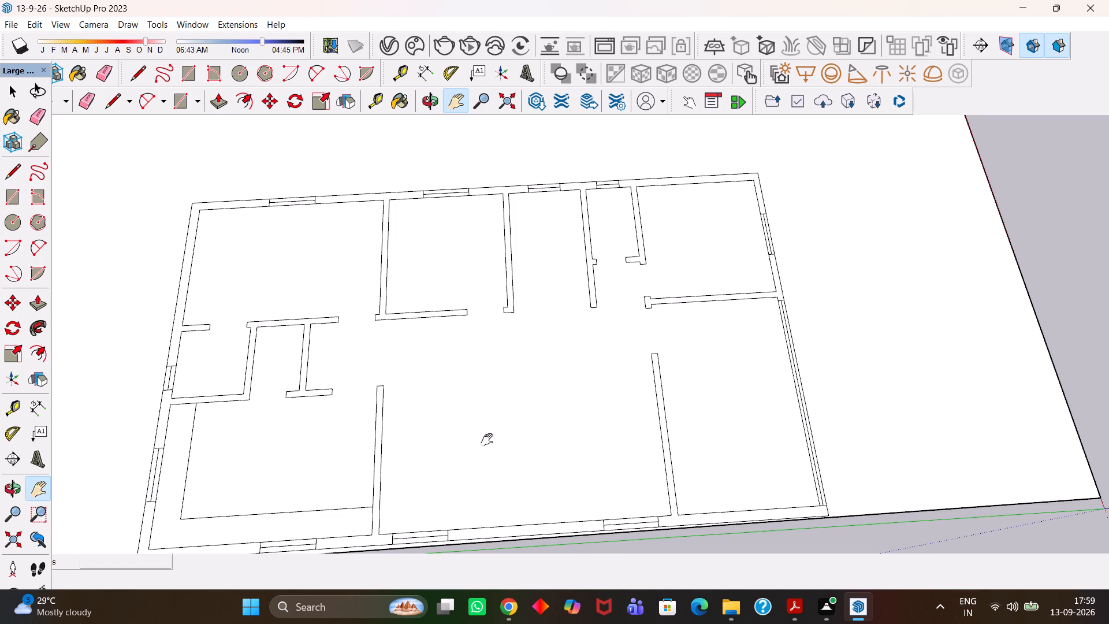
key(h)
drag(499, 447, 531, 411)
scroll(536, 413, down, 3)
middle_drag(530, 415, 531, 467)
scroll(531, 466, up, 4)
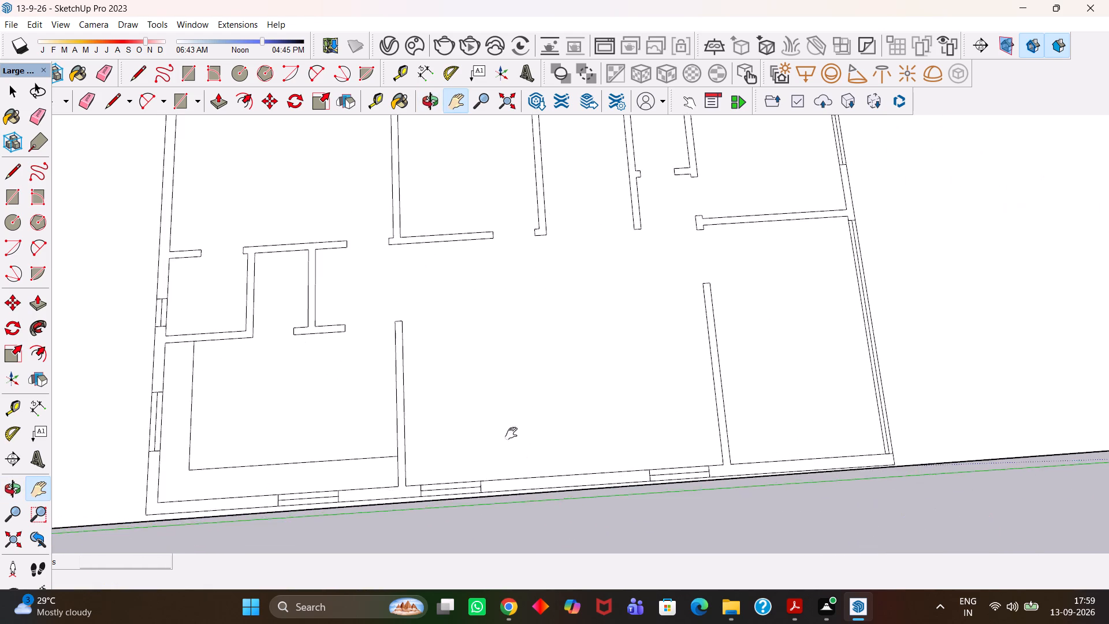
drag(513, 432, 580, 450)
middle_drag(593, 458, 570, 477)
scroll(570, 477, up, 1)
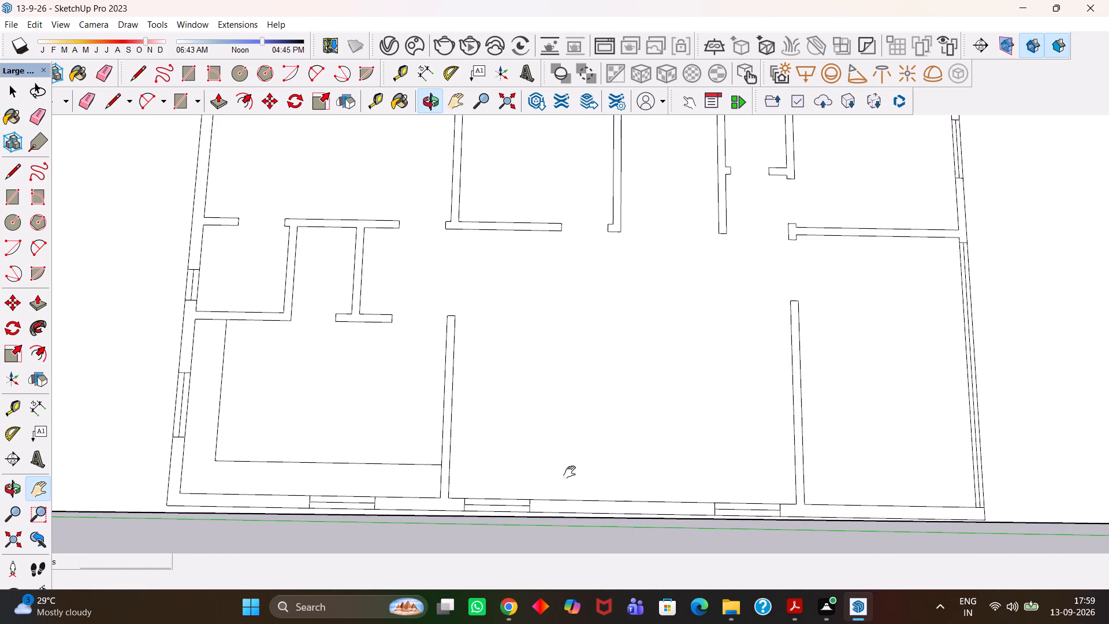
middle_click(574, 471)
scroll(591, 477, up, 2)
scroll(575, 470, down, 1)
drag(575, 470, 596, 495)
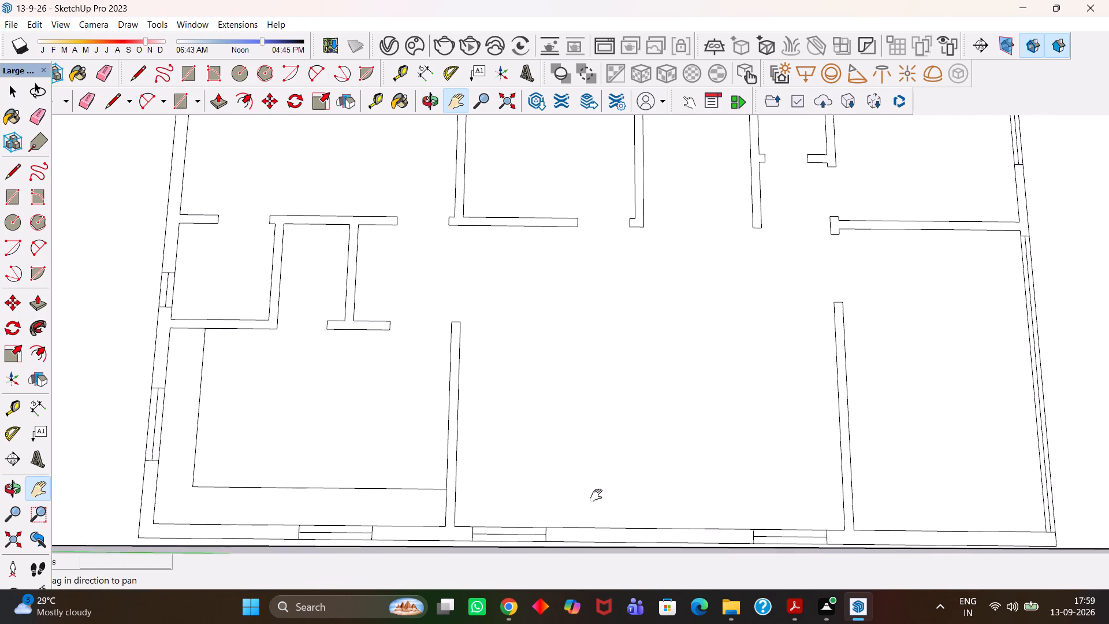
drag(596, 495, 594, 503)
scroll(588, 498, down, 5)
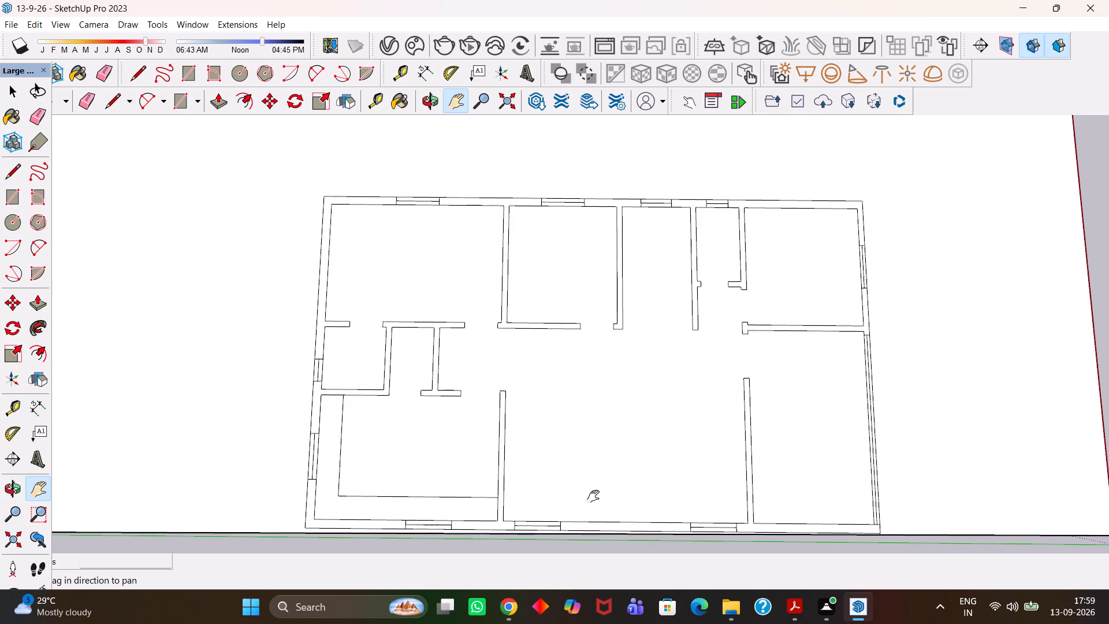
Move the base face's edge nearest the floor plan outward by about 7' 2", leaving a margin beyond the outer wall.
drag(593, 490, 562, 346)
scroll(563, 346, down, 3)
scroll(579, 363, up, 7)
key(space)
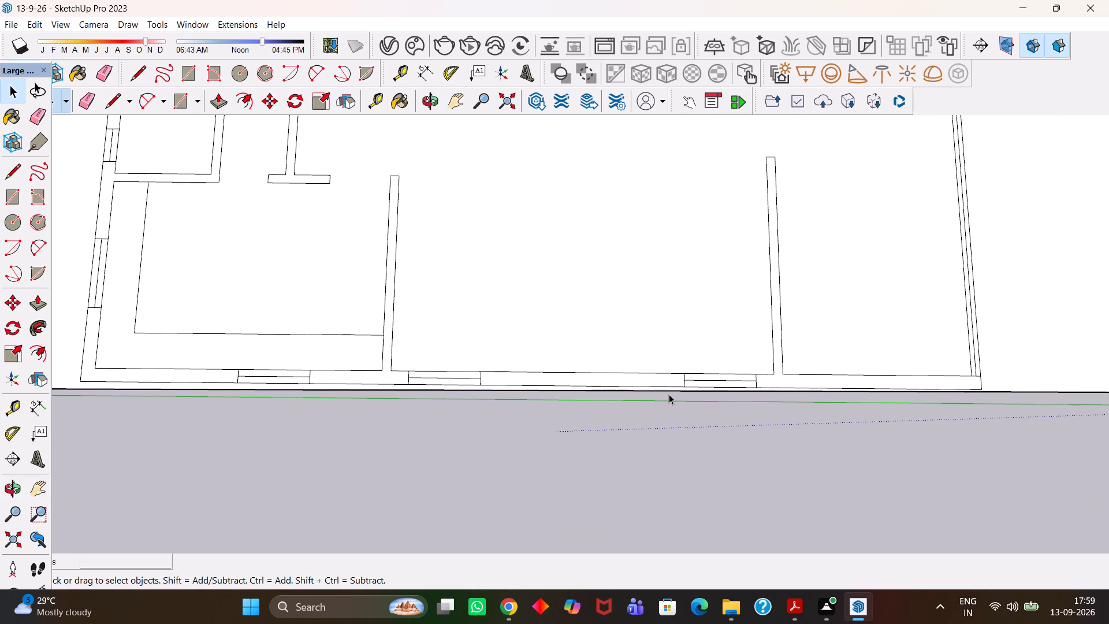
click(660, 391)
key(m)
click(660, 391)
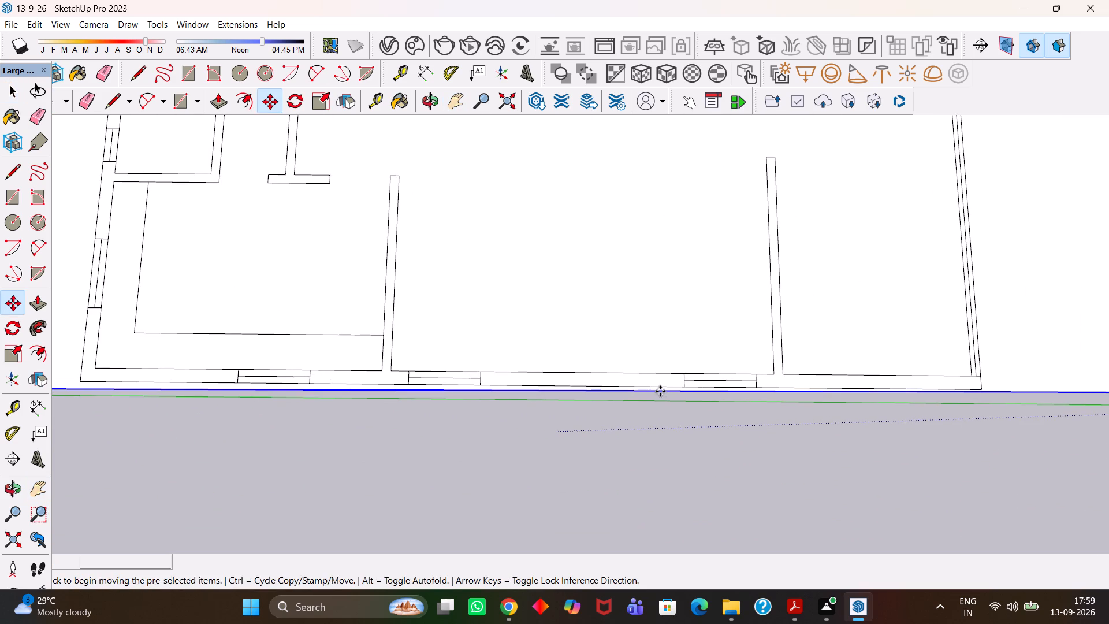
click(664, 524)
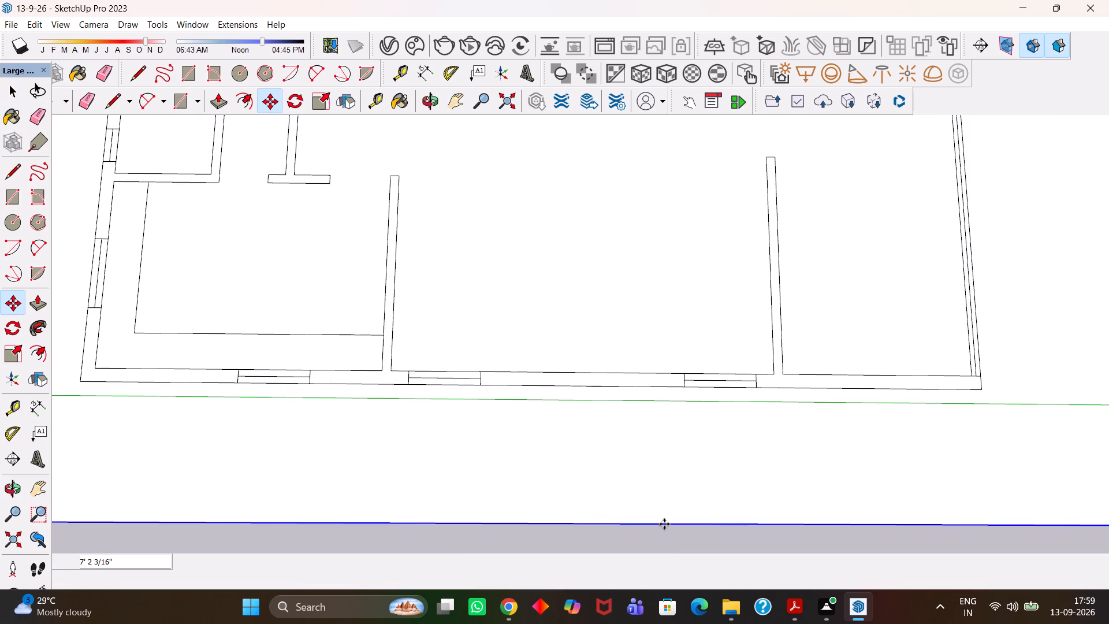
key(h)
scroll(664, 524, down, 4)
drag(666, 370, 665, 465)
middle_drag(646, 434, 655, 441)
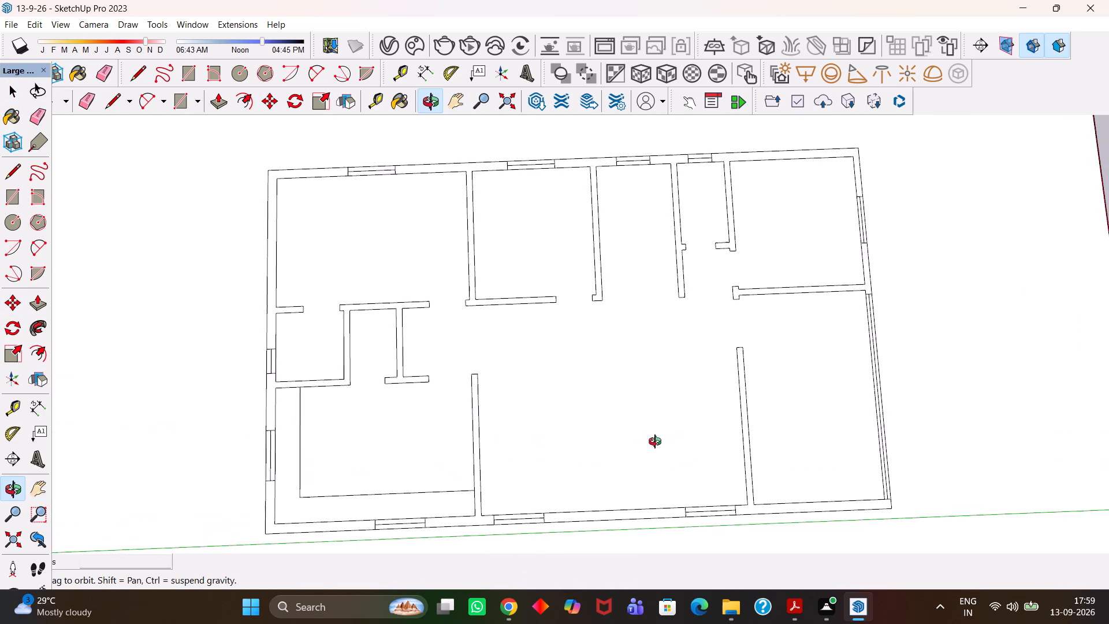
middle_drag(655, 441, 651, 445)
middle_click(651, 445)
middle_click(651, 445)
scroll(651, 445, up, 1)
scroll(651, 445, down, 2)
drag(646, 362, 689, 467)
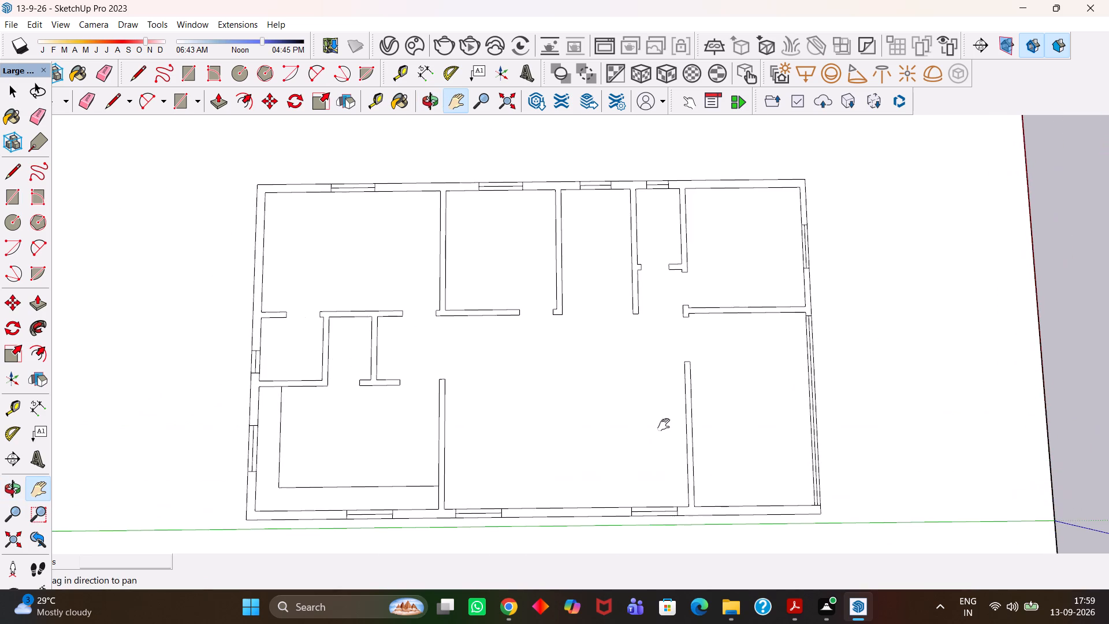
scroll(660, 411, down, 8)
drag(652, 374, 634, 392)
key(space)
click(927, 359)
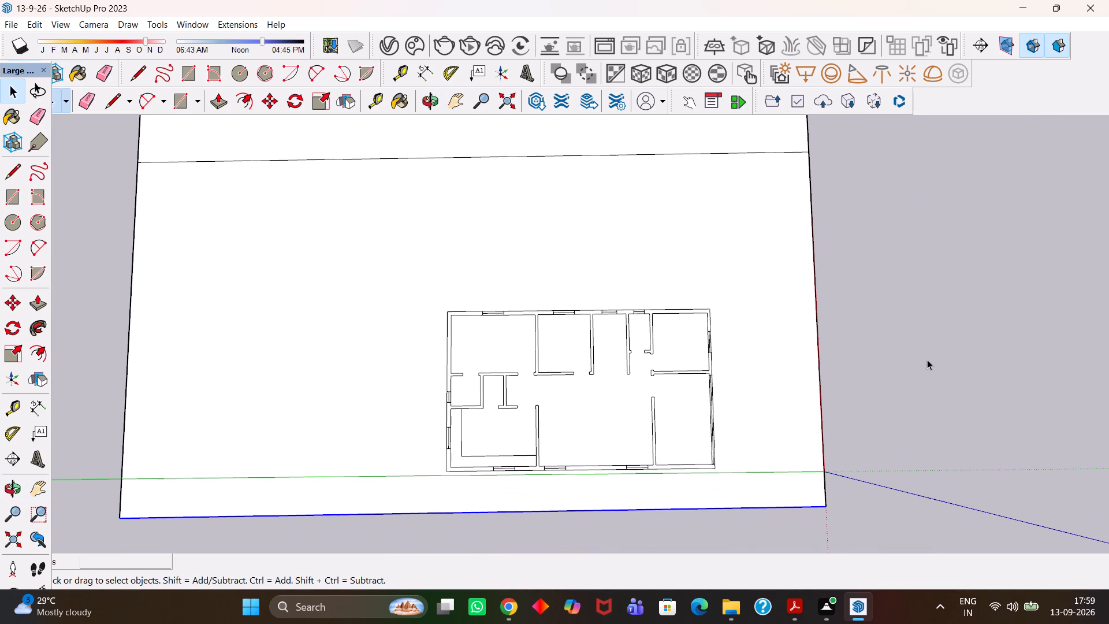
Check the full floor plan against the extended base from above.
key(h)
scroll(617, 430, up, 6)
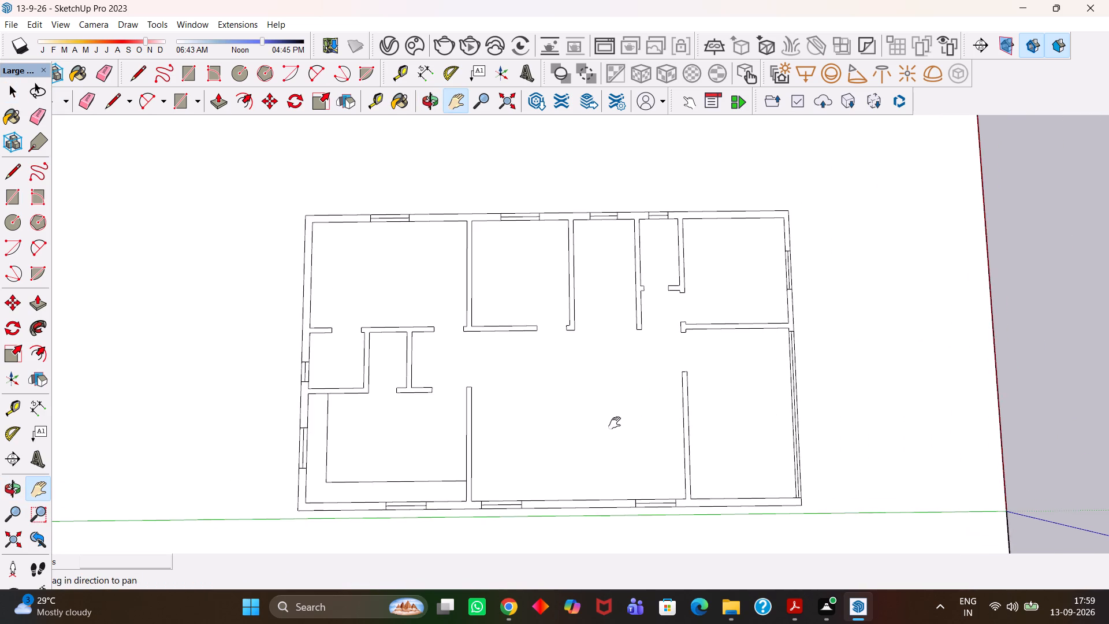
scroll(615, 423, up, 2)
click(617, 424)
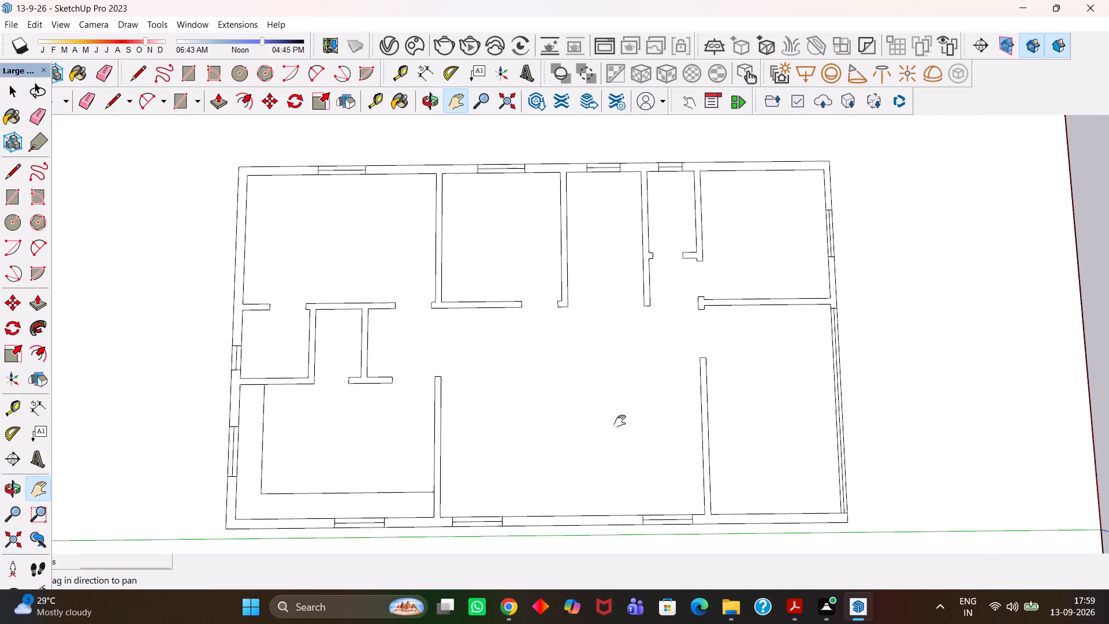
scroll(620, 421, up, 2)
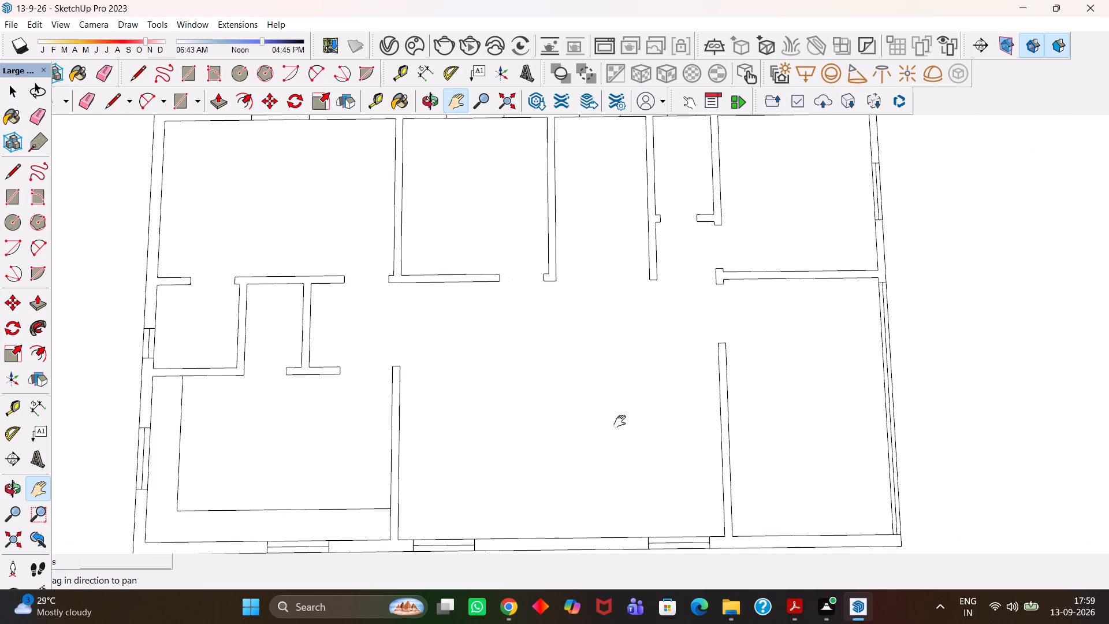
scroll(596, 426, down, 3)
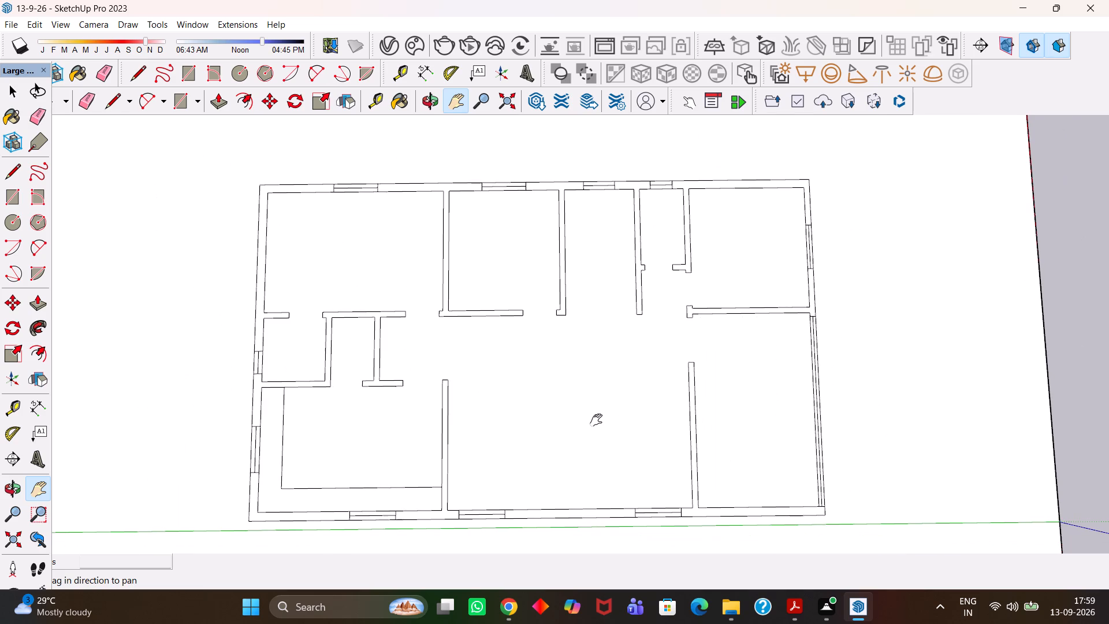
scroll(596, 420, down, 1)
key(h)
scroll(596, 419, up, 1)
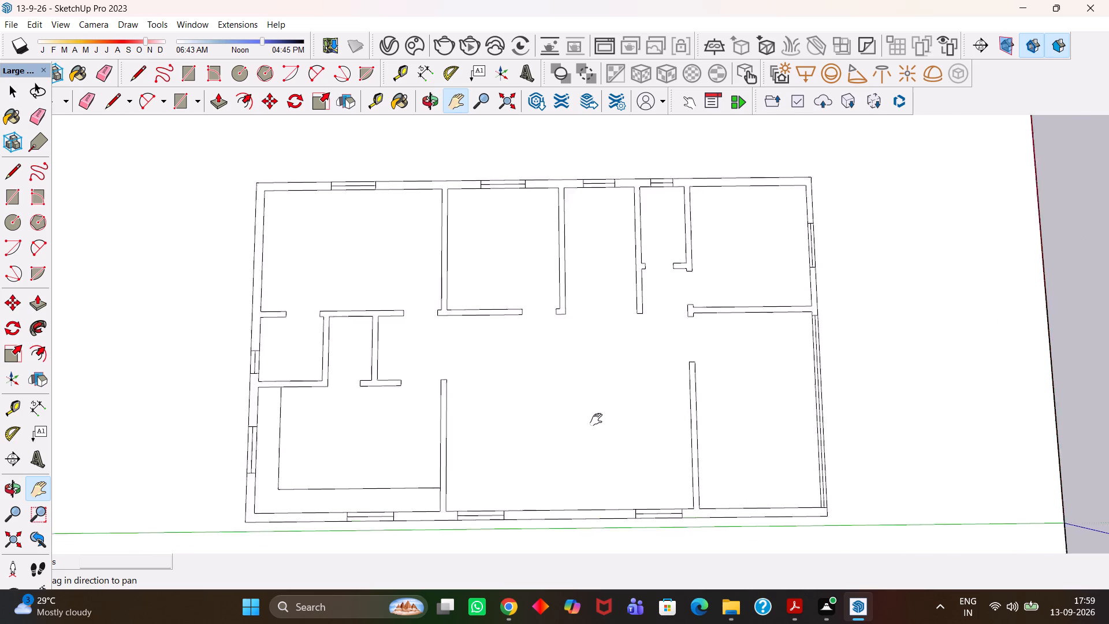
scroll(596, 419, up, 1)
scroll(598, 419, down, 1)
Save the floor plan model.
key(ctrl+s)
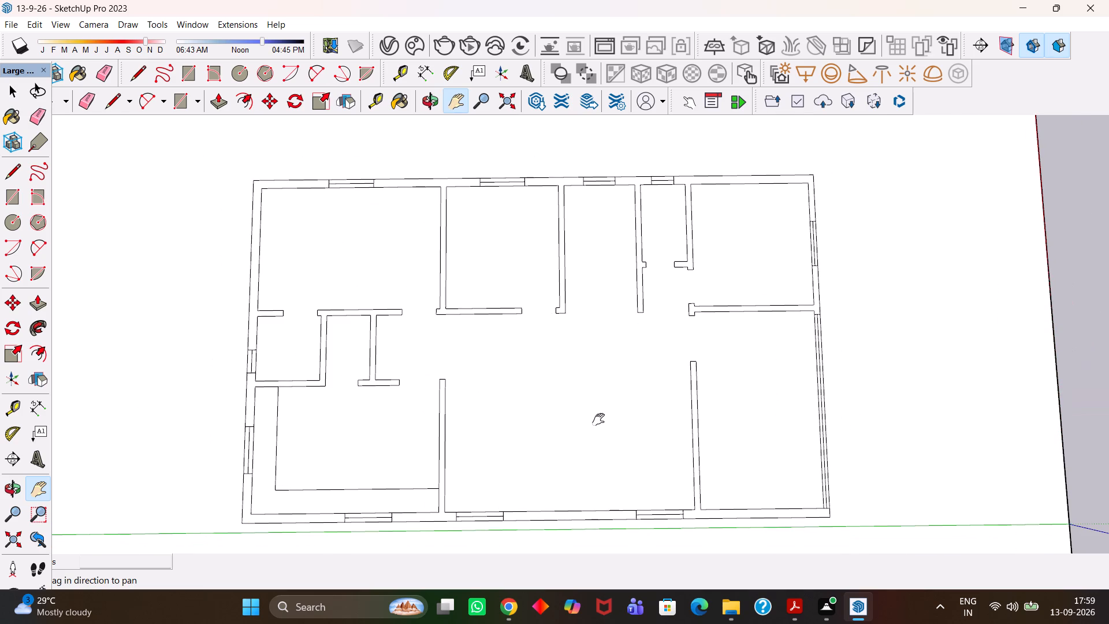
Review the complete floor plan's room layout and wall openings from above.
scroll(598, 419, down, 1)
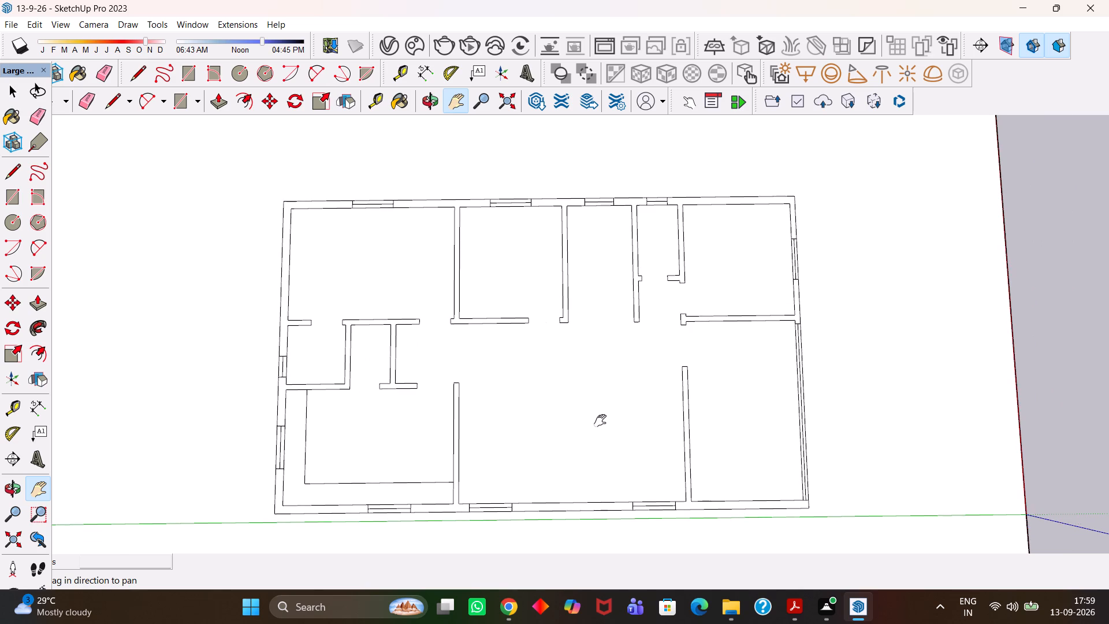
drag(607, 421, 722, 427)
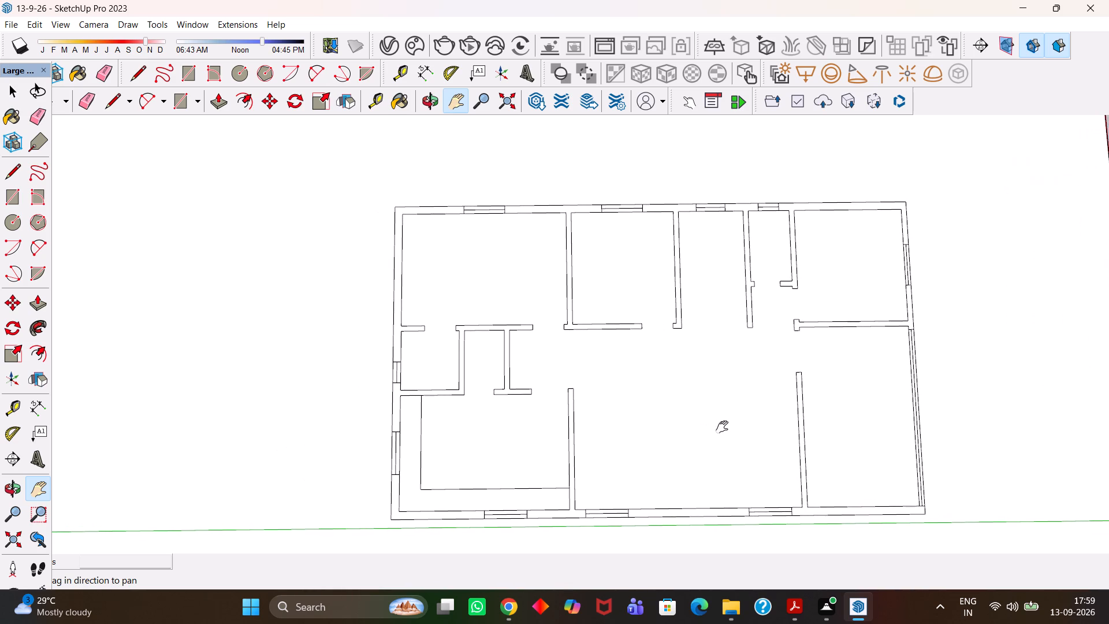
scroll(722, 427, down, 1)
scroll(722, 427, up, 2)
middle_drag(722, 427, 716, 427)
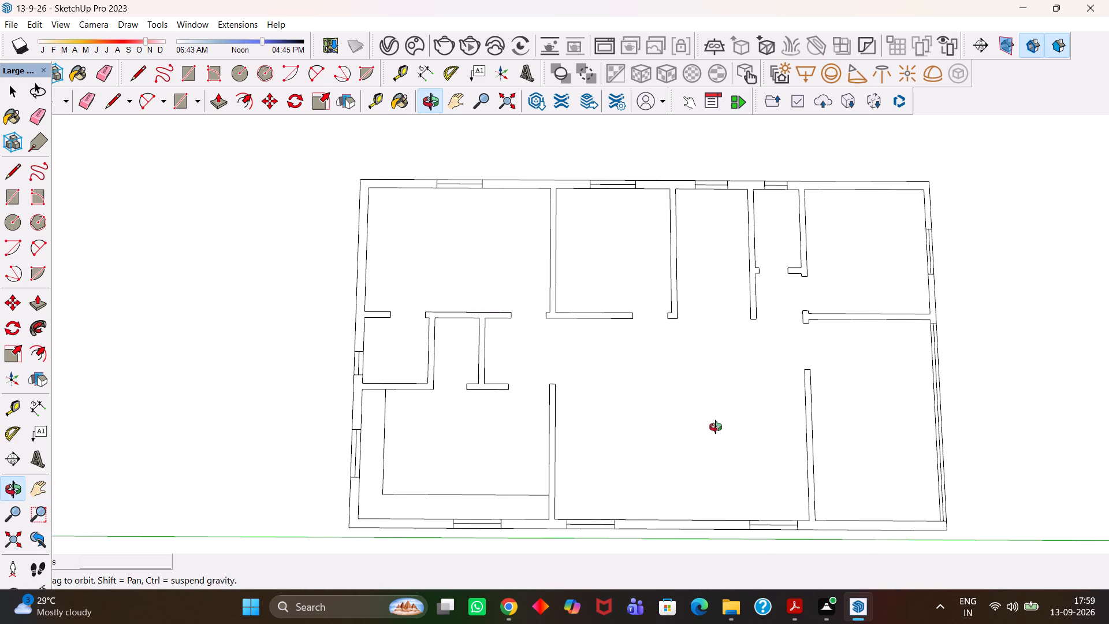
middle_drag(716, 427, 715, 427)
middle_click(715, 427)
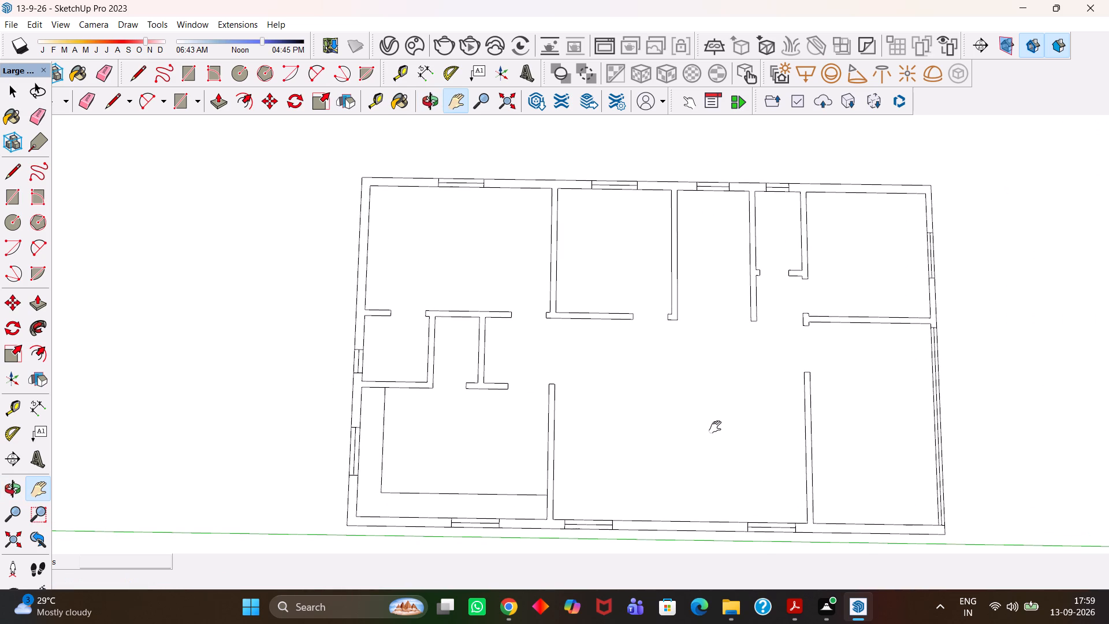
middle_click(716, 428)
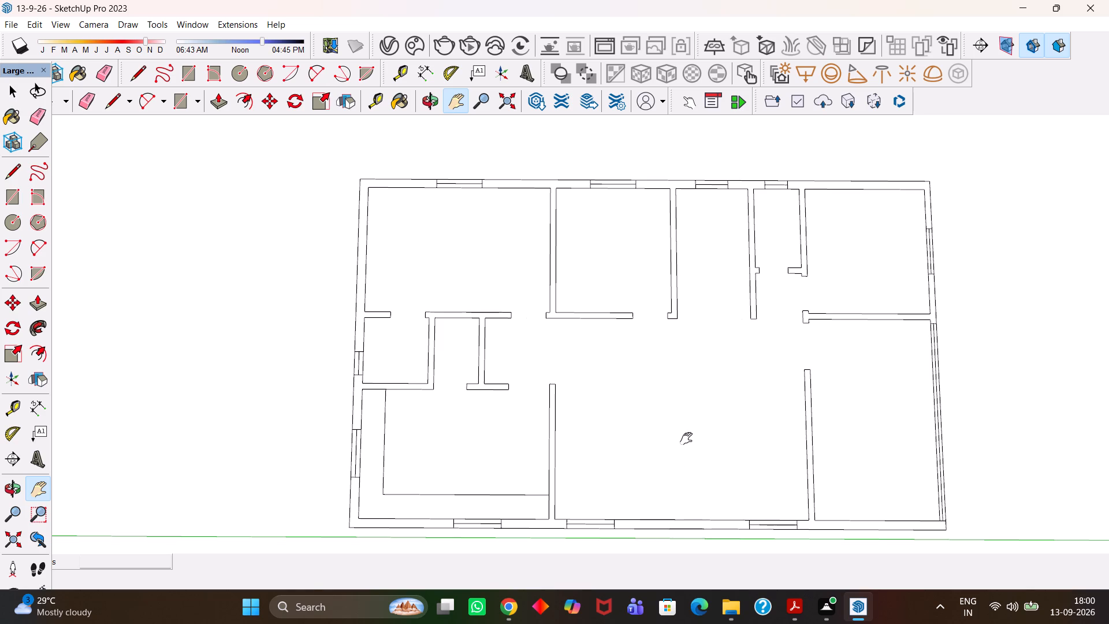
scroll(686, 439, down, 1)
scroll(686, 439, up, 2)
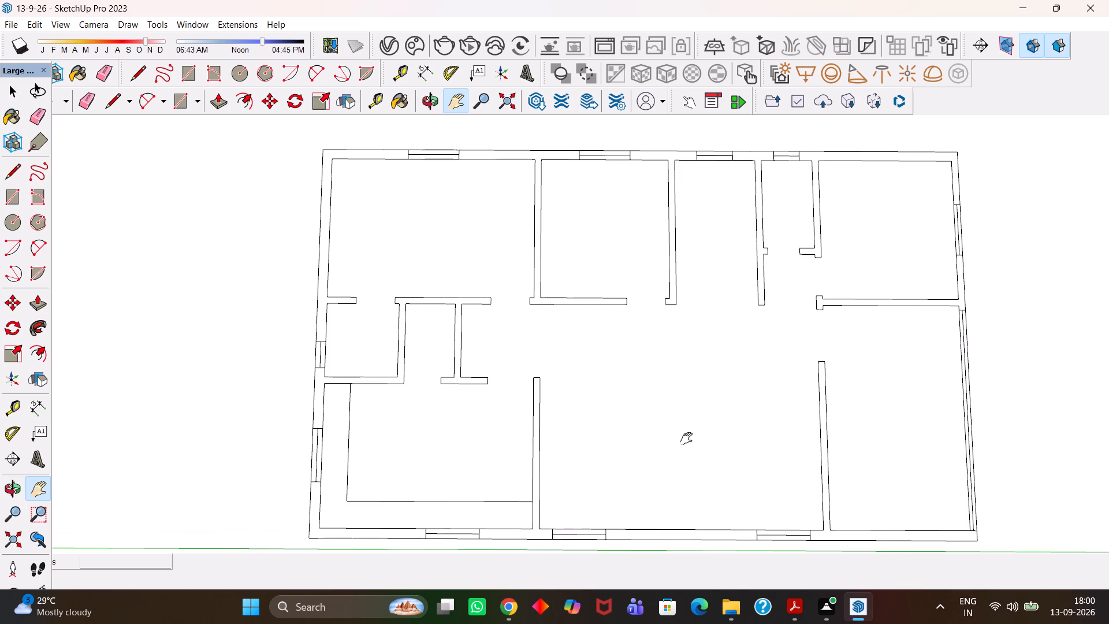
scroll(686, 439, up, 1)
drag(689, 439, 677, 433)
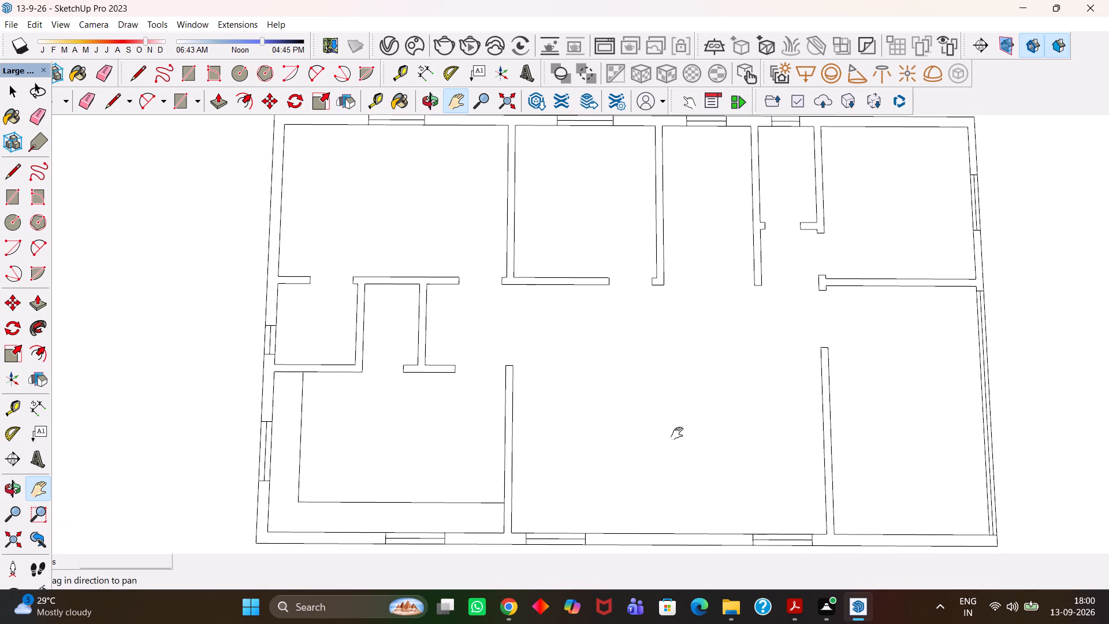
scroll(677, 433, down, 1)
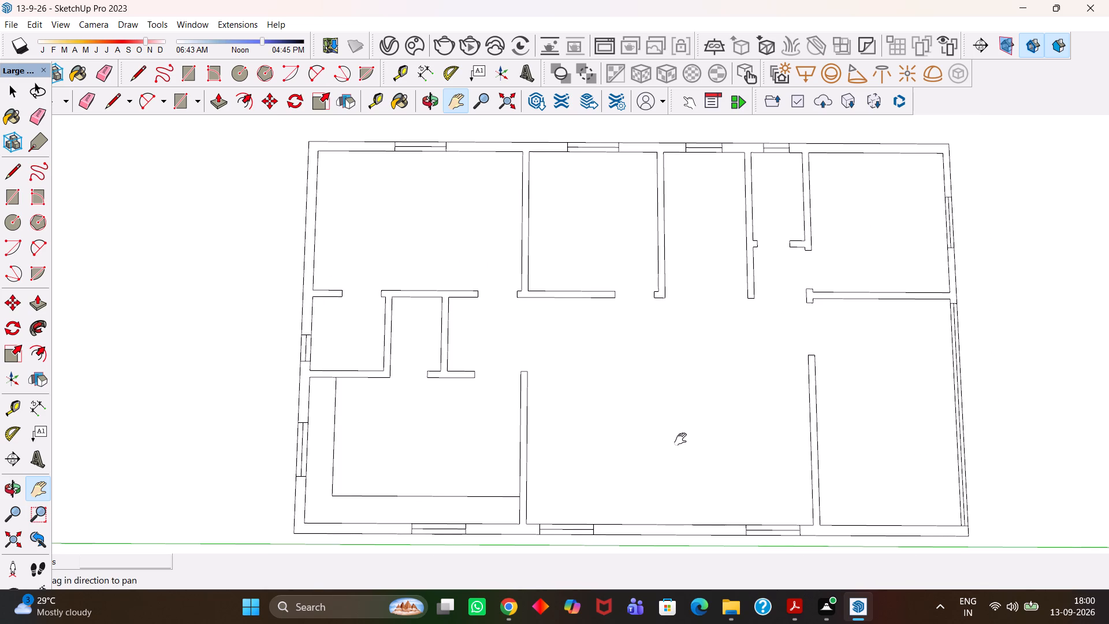
drag(685, 445, 678, 443)
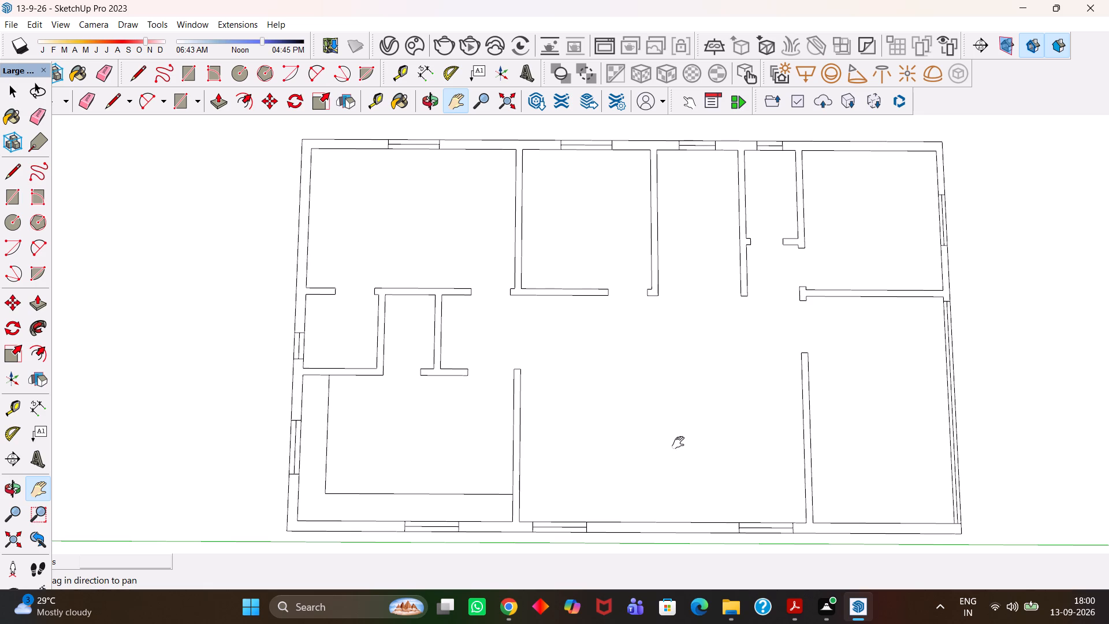
scroll(678, 443, down, 3)
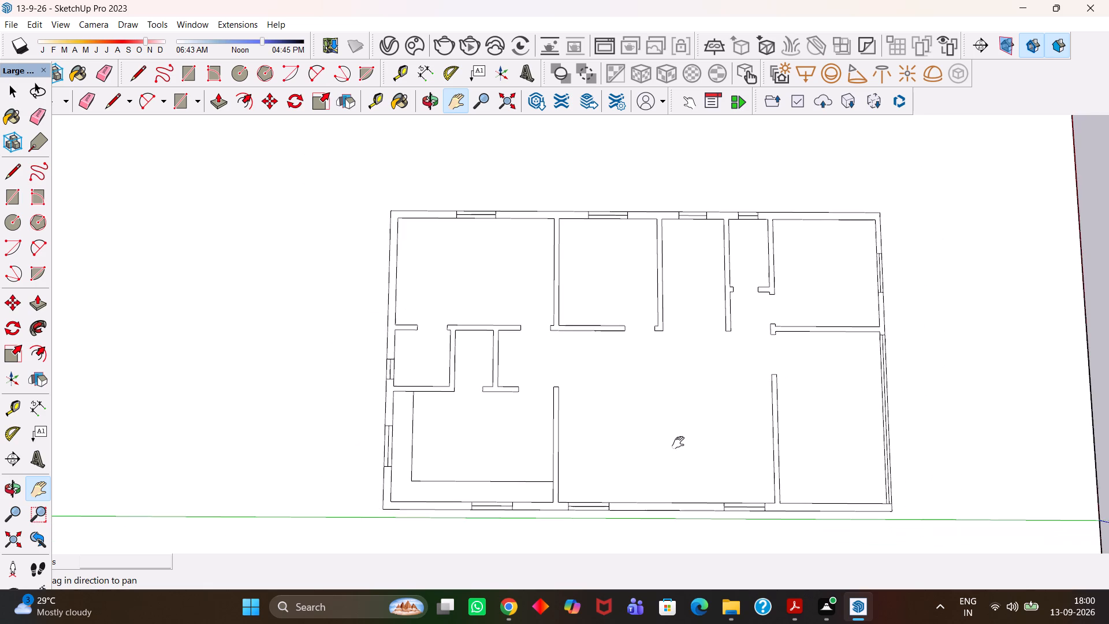
scroll(657, 441, up, 1)
scroll(657, 441, down, 2)
middle_click(647, 441)
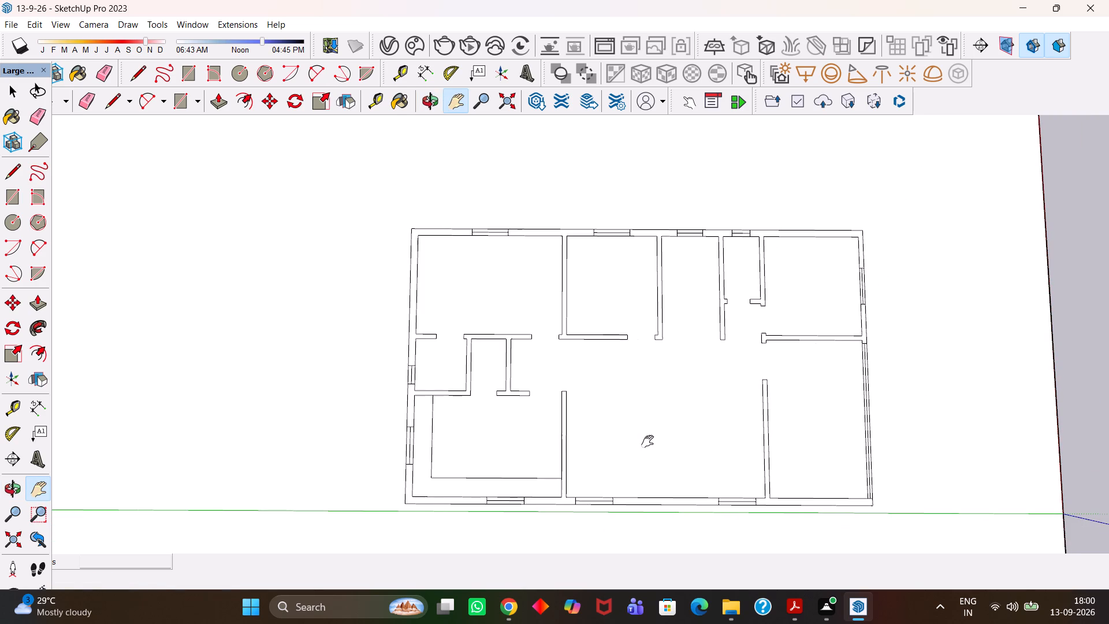
Save the floor plan model again.
key(ctrl+s)
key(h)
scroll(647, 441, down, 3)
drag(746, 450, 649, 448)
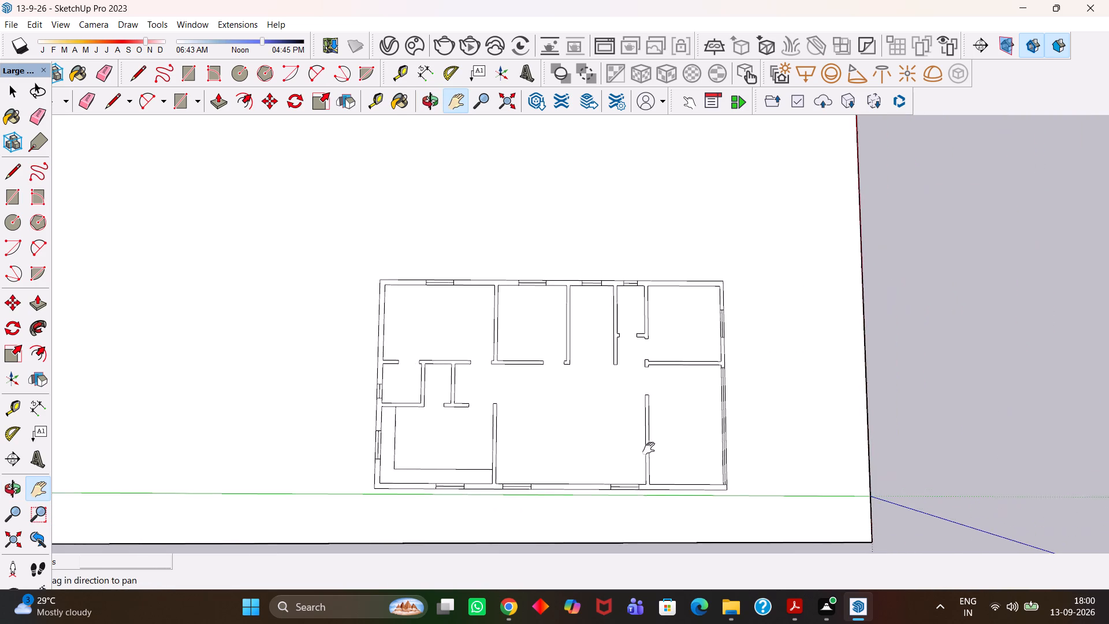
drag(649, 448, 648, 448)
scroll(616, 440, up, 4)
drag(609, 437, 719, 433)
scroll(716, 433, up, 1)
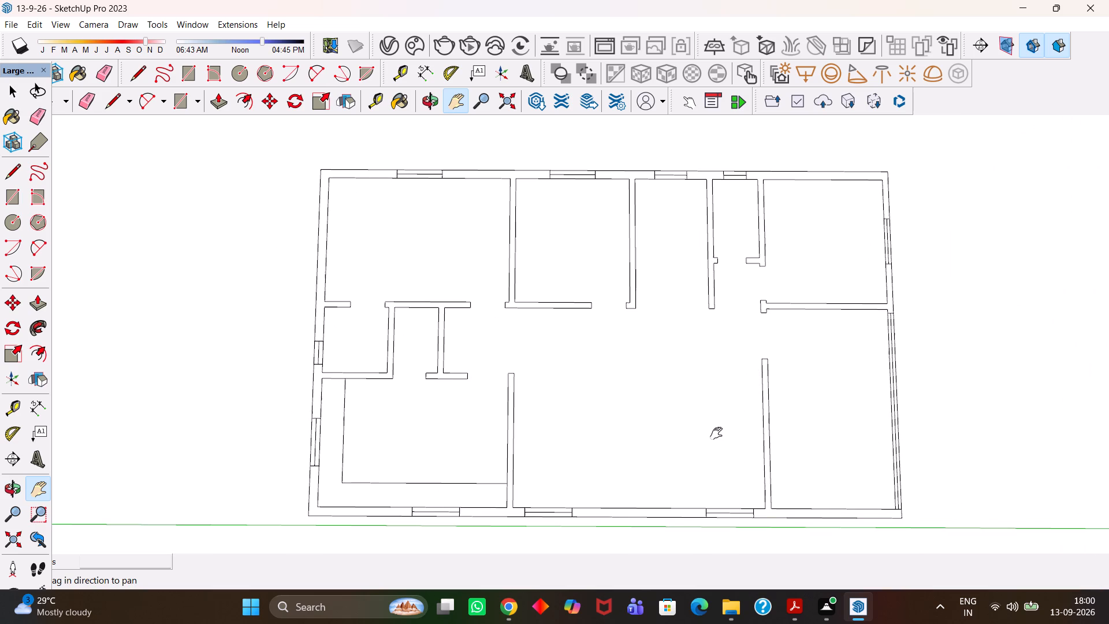